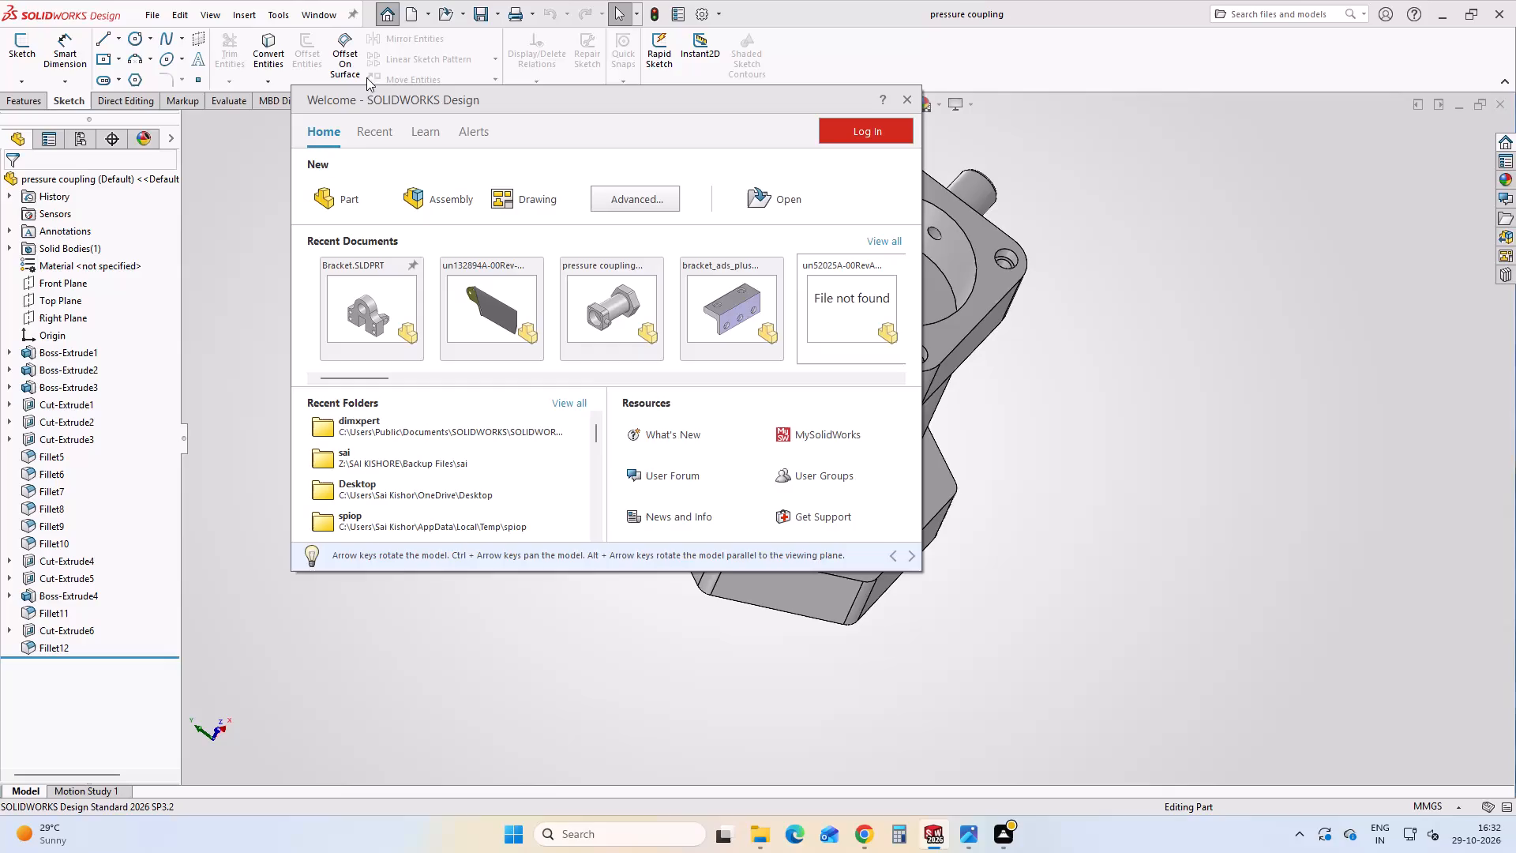
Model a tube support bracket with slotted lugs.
Create a new part document.
{"action": "left_click", "coordinate": [336, 210]}
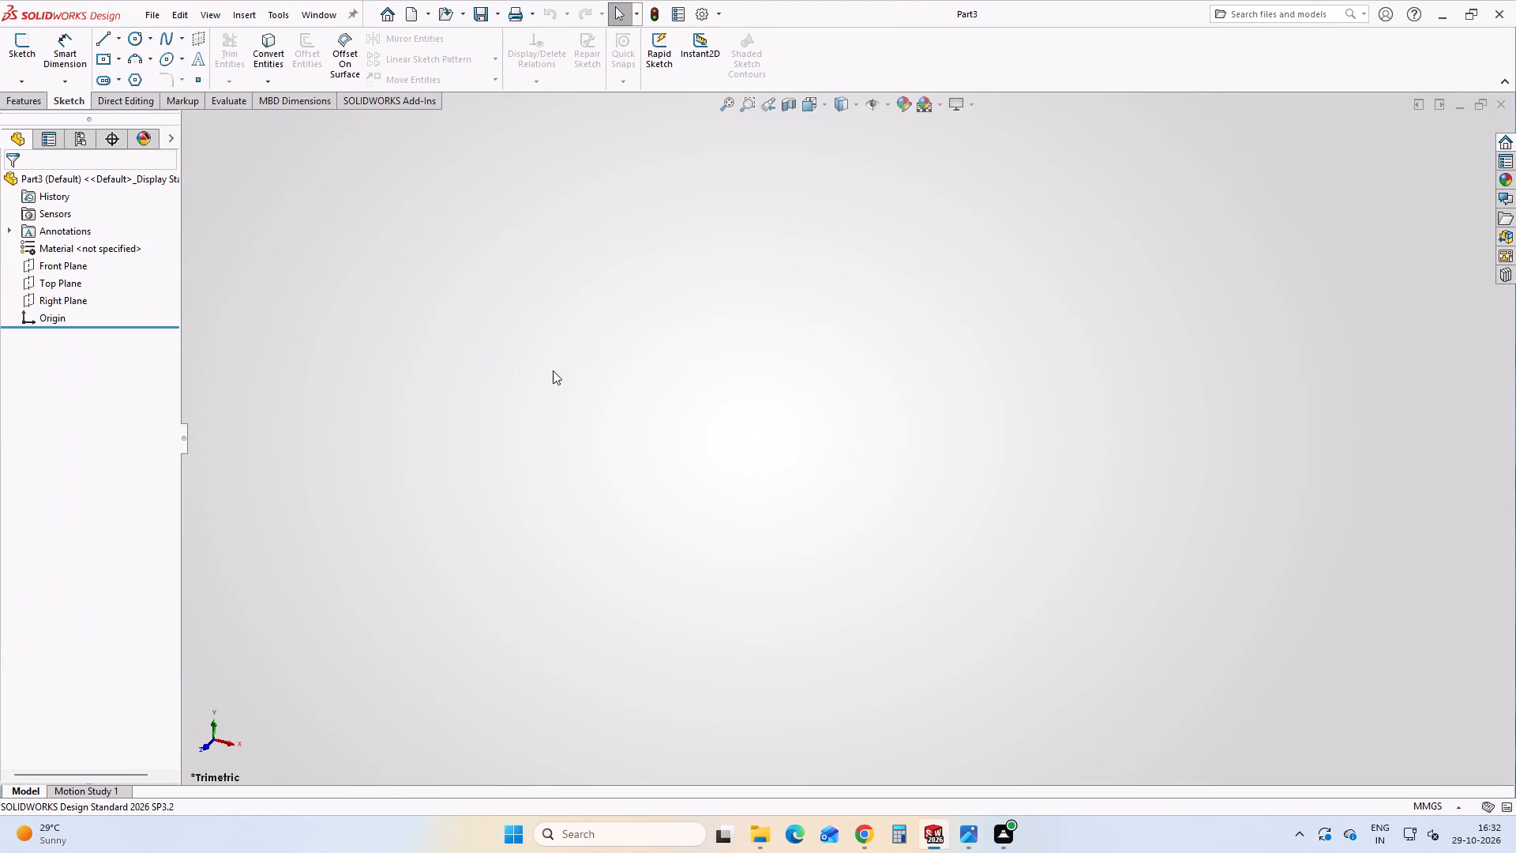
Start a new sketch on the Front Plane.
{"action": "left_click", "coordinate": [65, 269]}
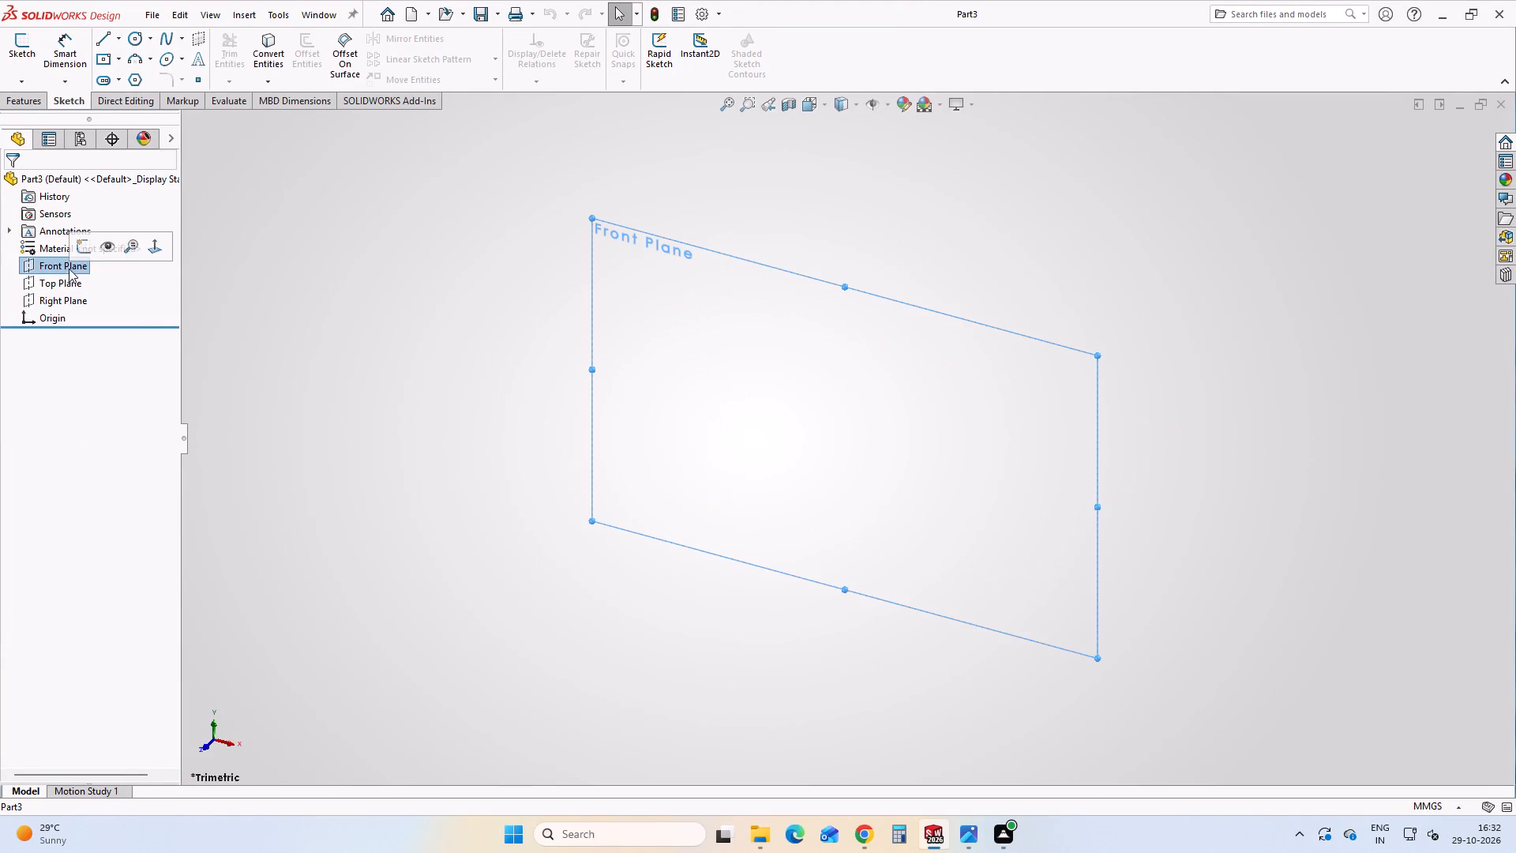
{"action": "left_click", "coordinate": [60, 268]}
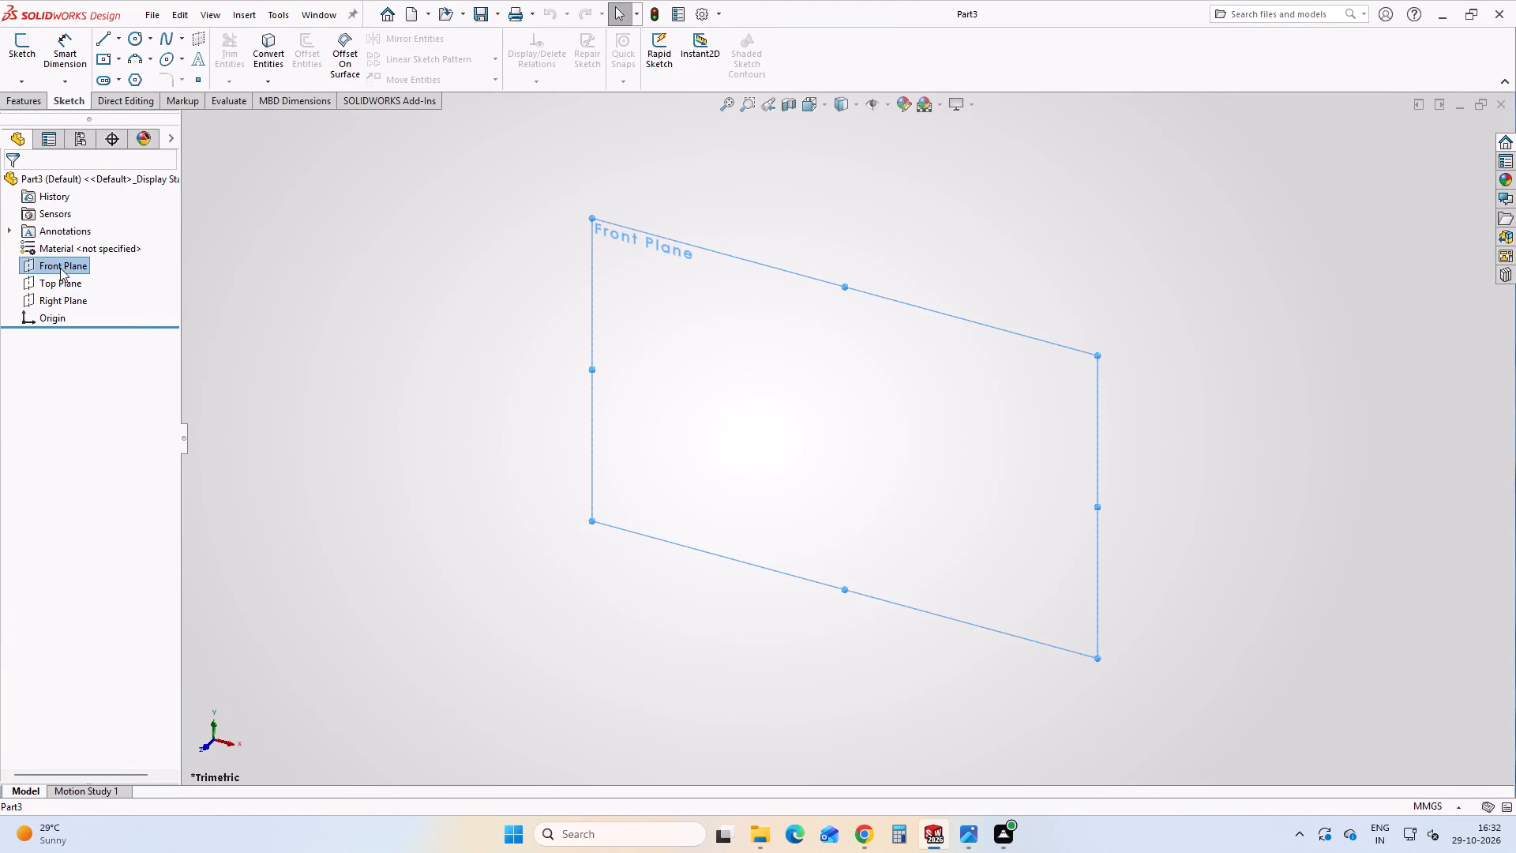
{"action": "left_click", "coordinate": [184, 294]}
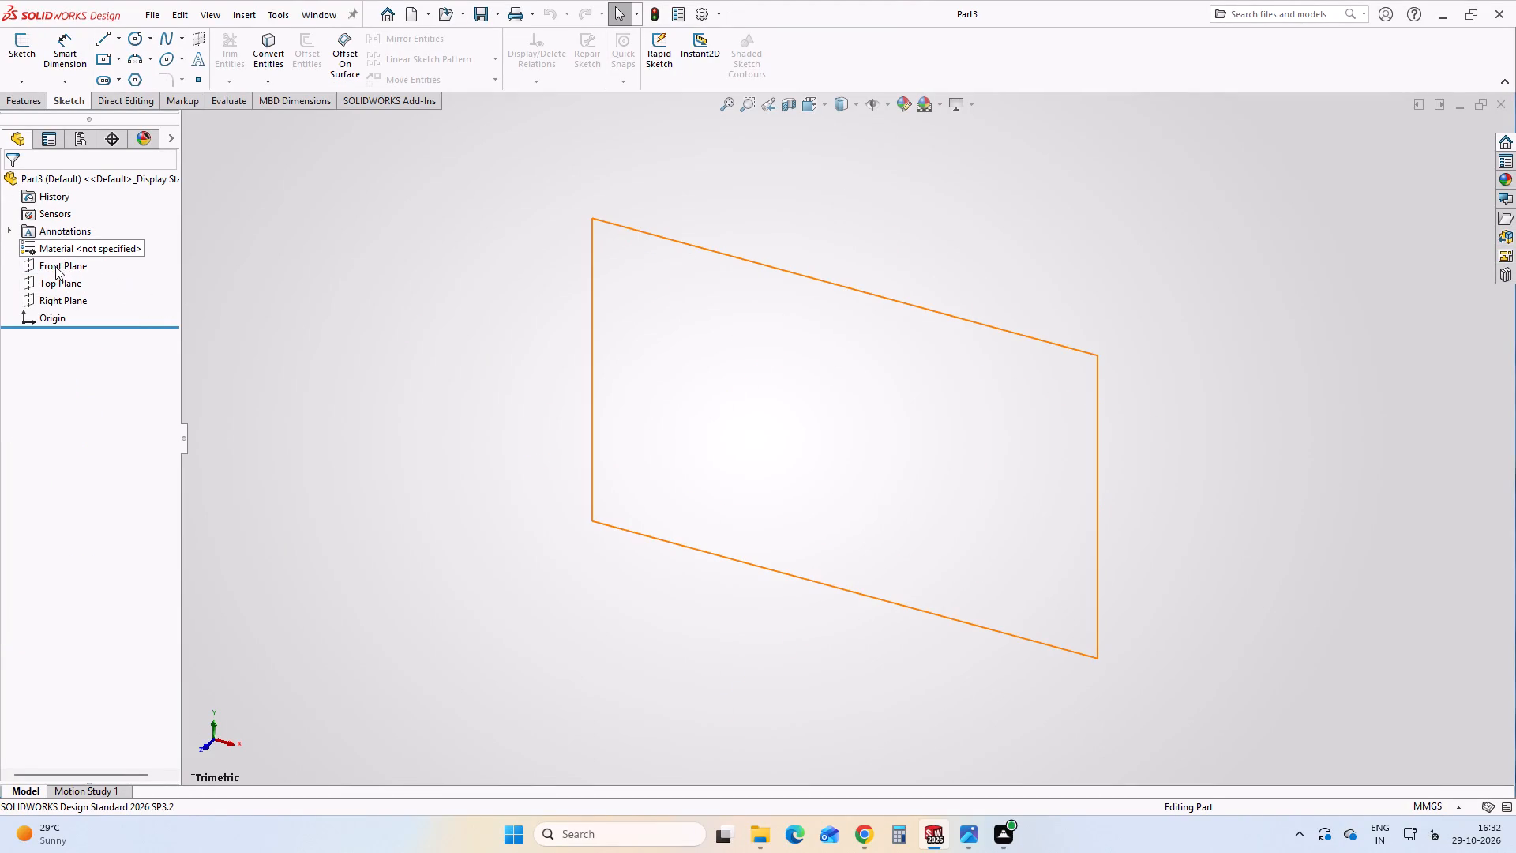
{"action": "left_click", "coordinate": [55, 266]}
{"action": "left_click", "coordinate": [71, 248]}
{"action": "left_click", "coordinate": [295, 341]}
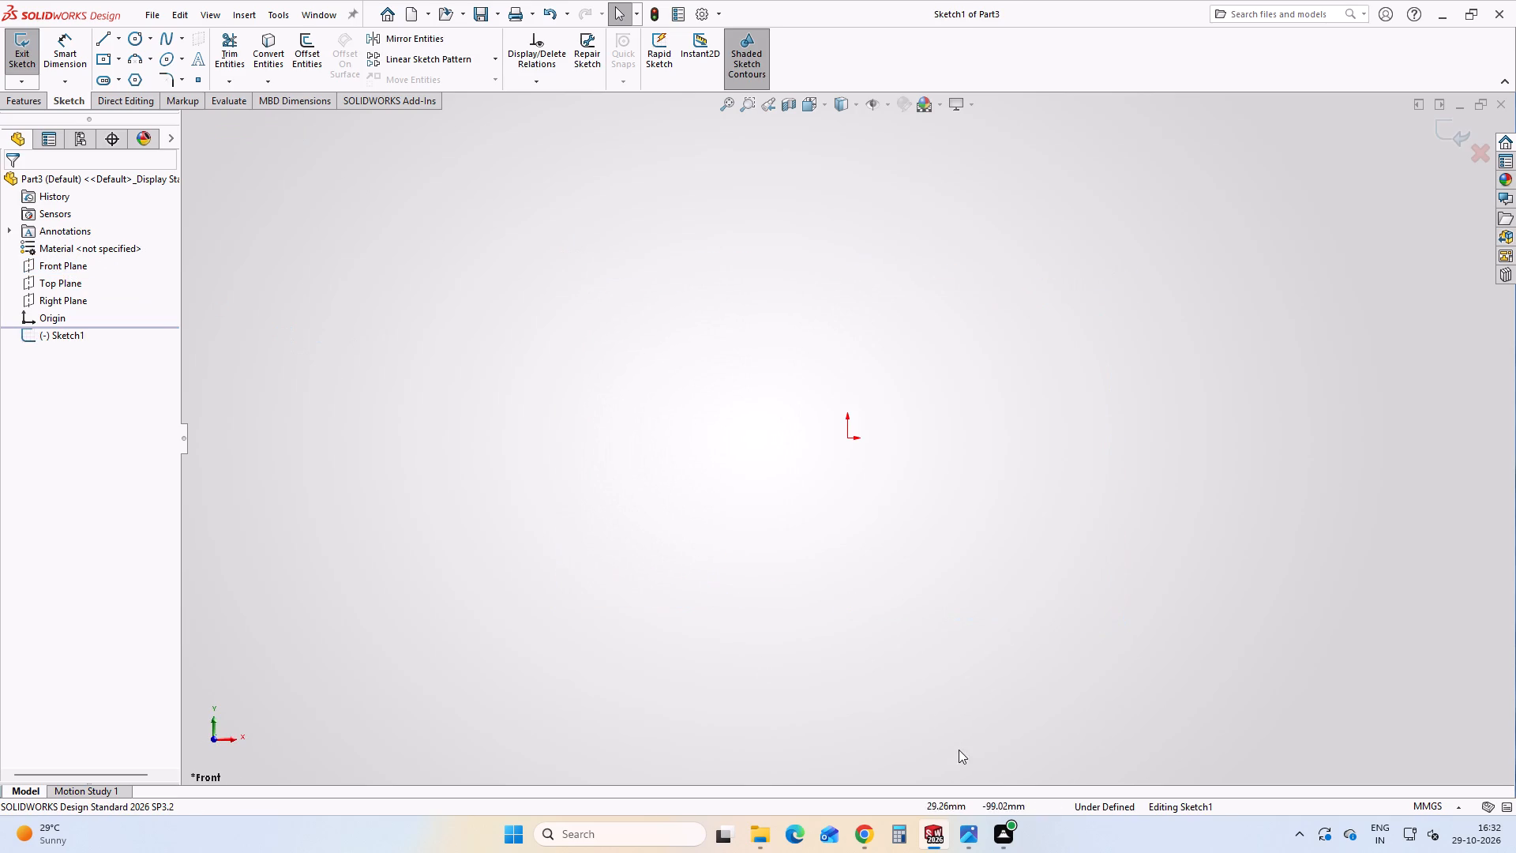
Switch to Photos and examine the dimensioned reference image of the bracket, especially the base plate's dimensions.
{"action": "left_click", "coordinate": [970, 835]}
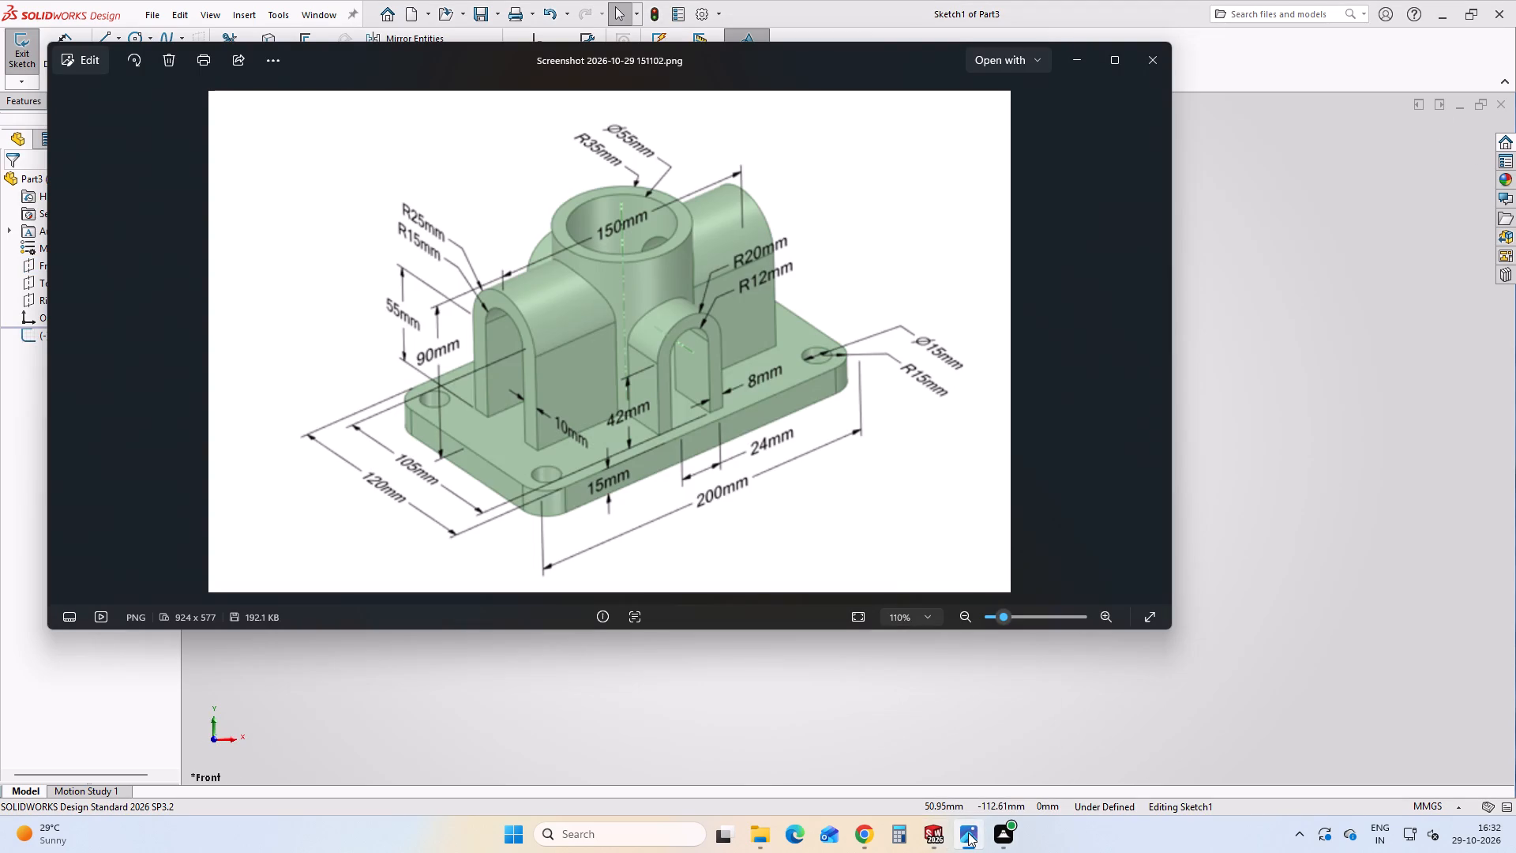
{"action": "scroll", "coordinate": [471, 435], "scroll_direction": "up", "scroll_amount": 1}
{"action": "scroll", "coordinate": [471, 435], "scroll_direction": "down", "scroll_amount": 2}
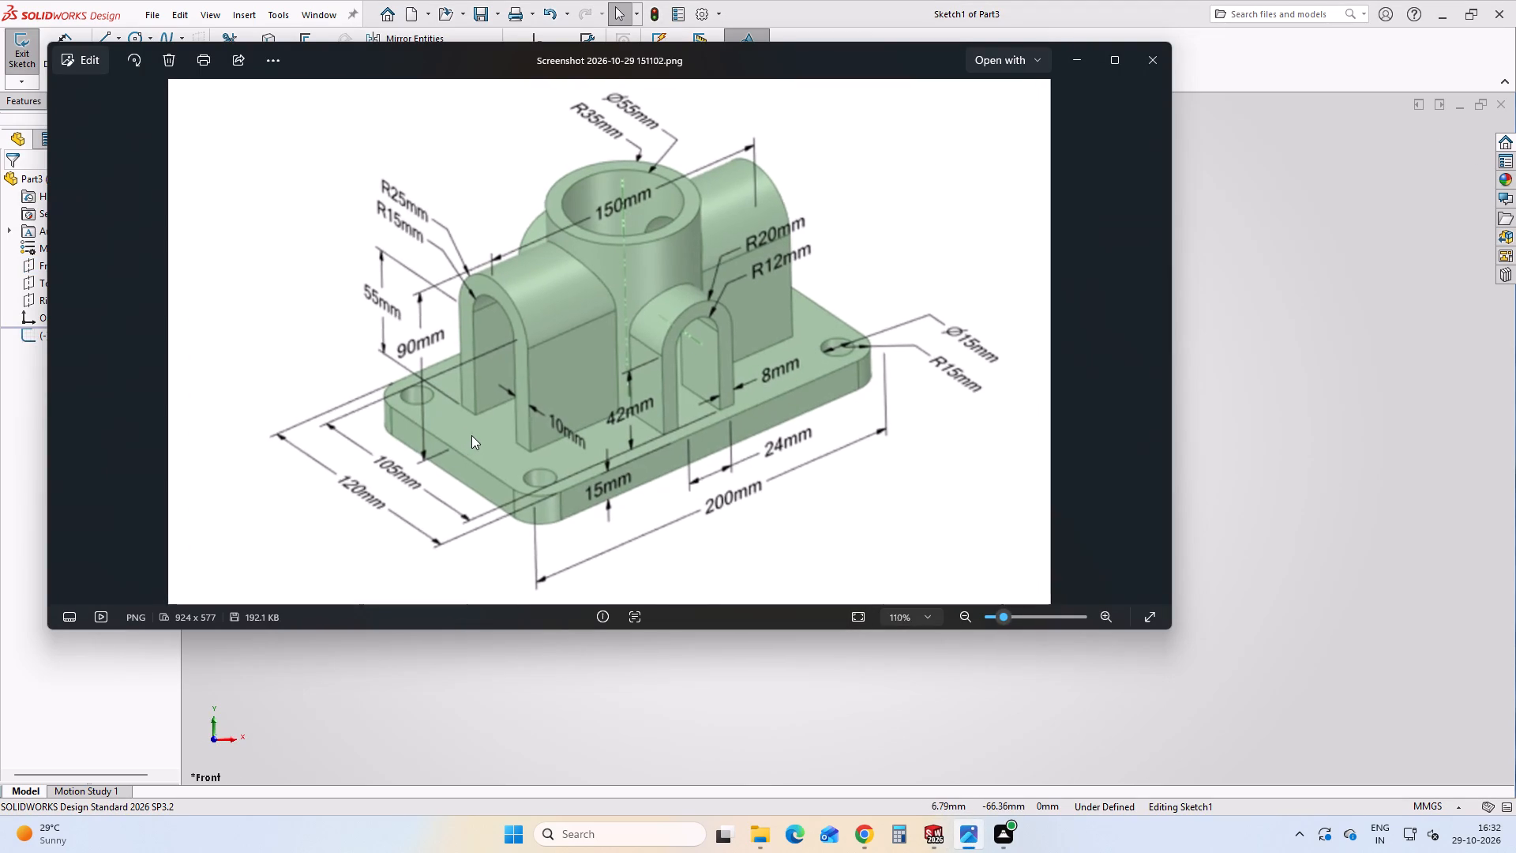
{"action": "scroll", "coordinate": [471, 435], "scroll_direction": "down", "scroll_amount": 3}
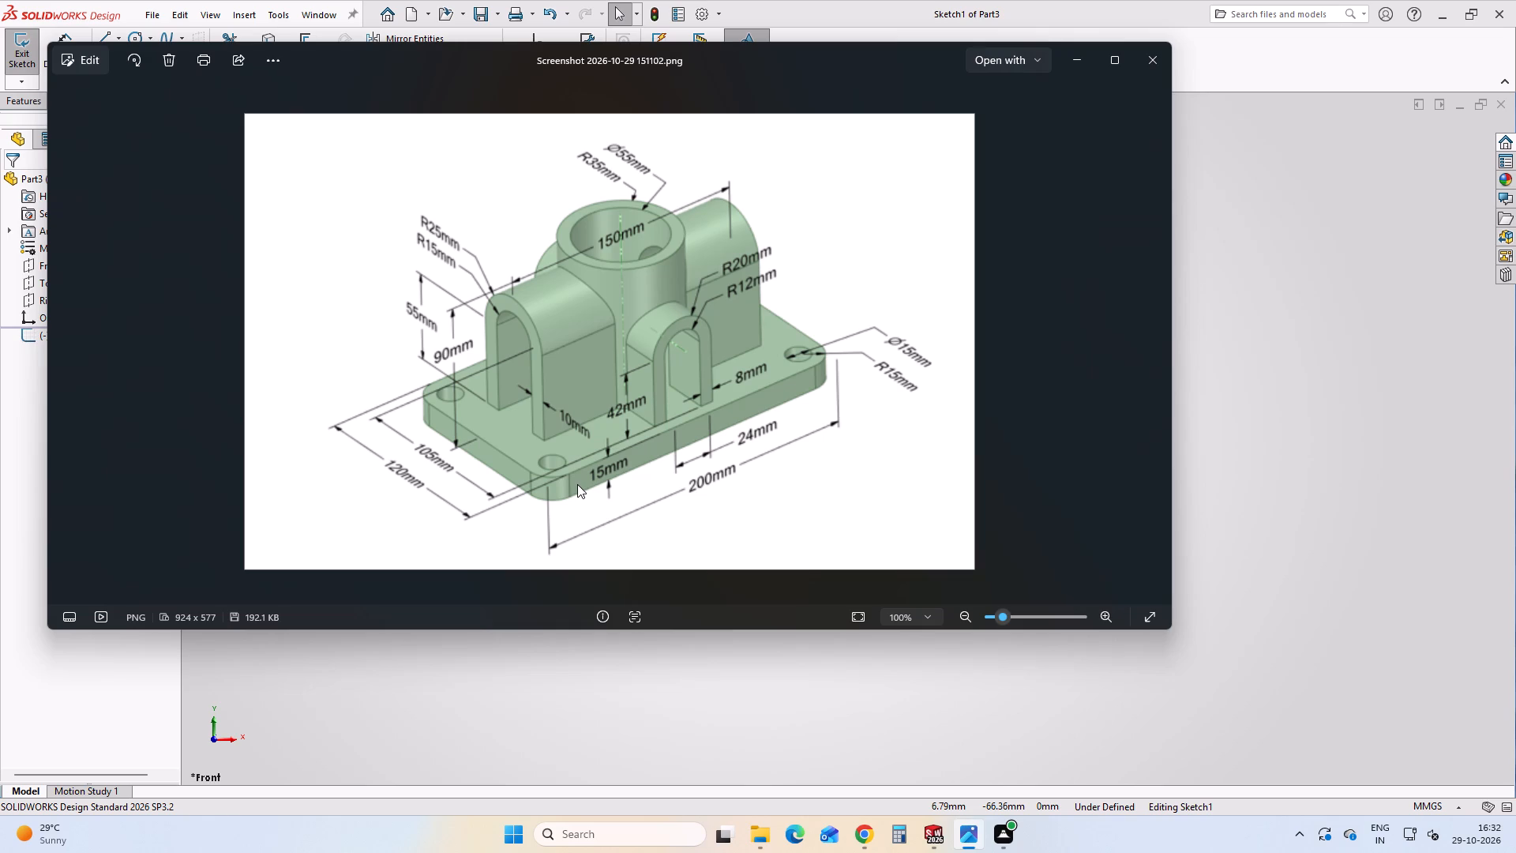
{"action": "left_click", "coordinate": [1364, 316]}
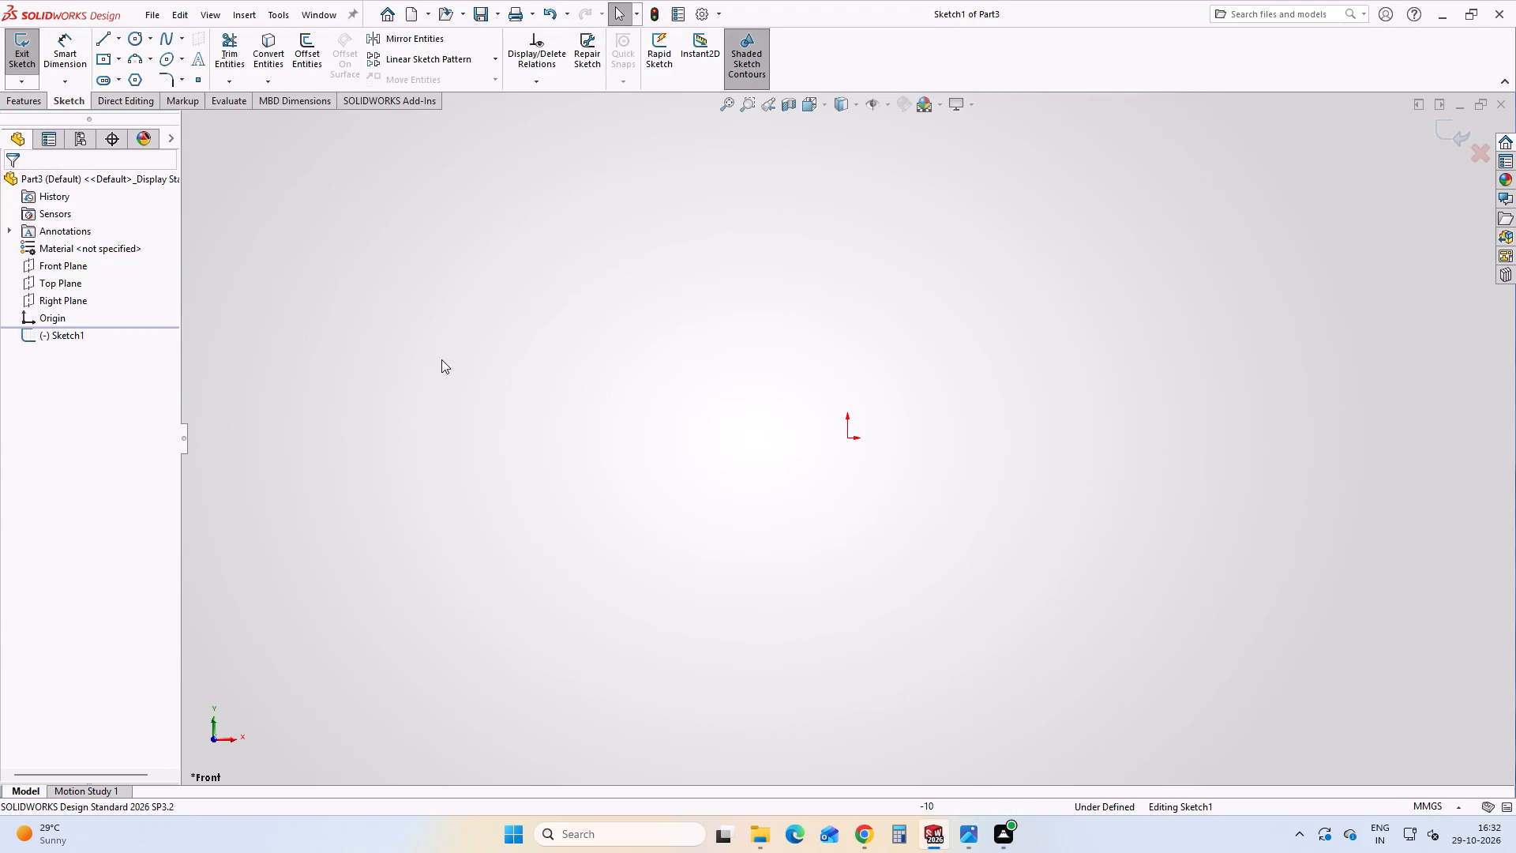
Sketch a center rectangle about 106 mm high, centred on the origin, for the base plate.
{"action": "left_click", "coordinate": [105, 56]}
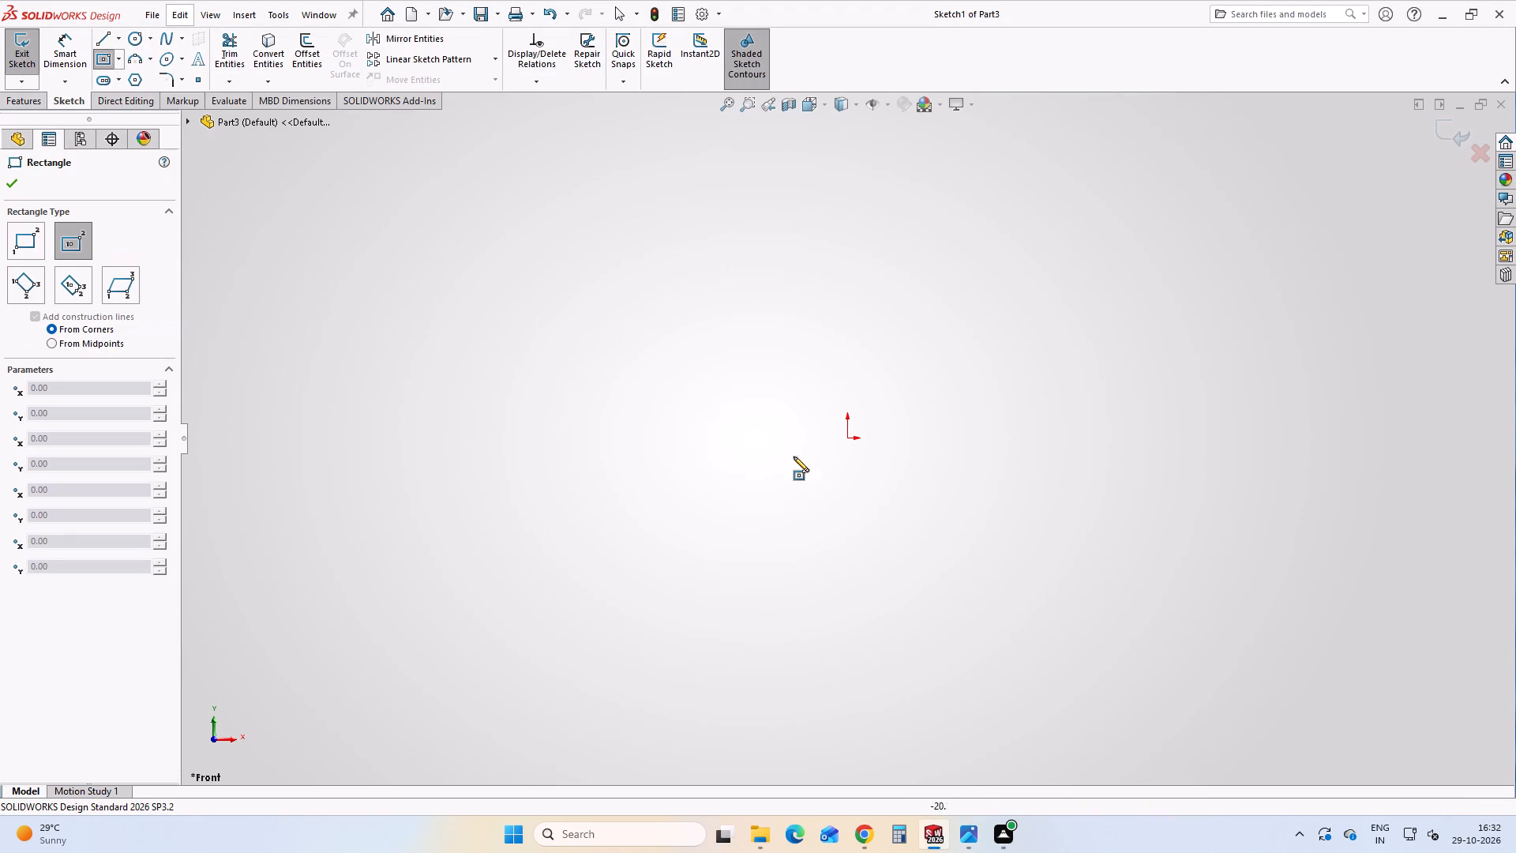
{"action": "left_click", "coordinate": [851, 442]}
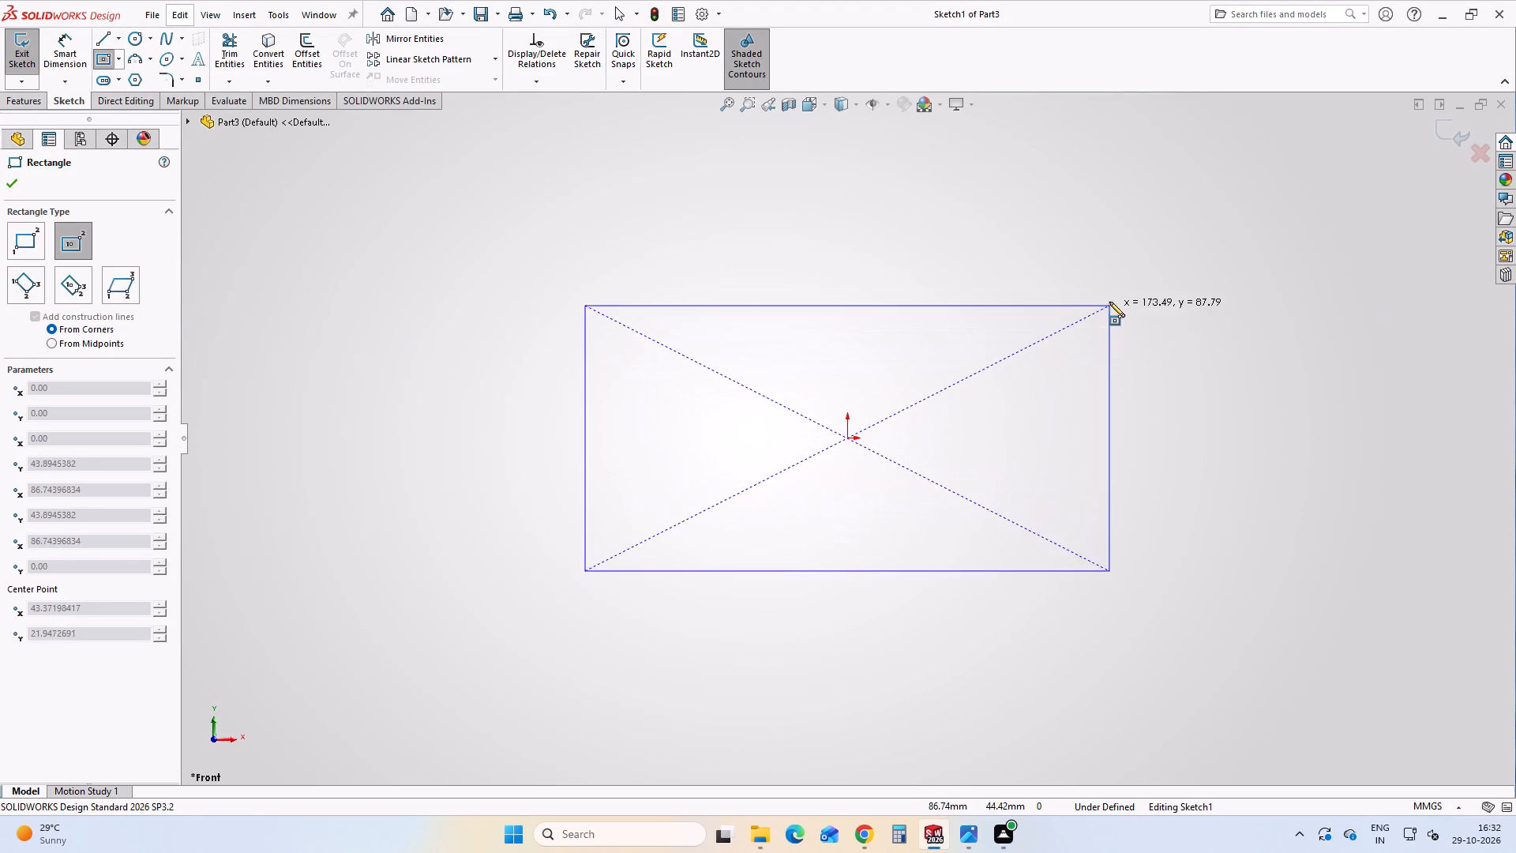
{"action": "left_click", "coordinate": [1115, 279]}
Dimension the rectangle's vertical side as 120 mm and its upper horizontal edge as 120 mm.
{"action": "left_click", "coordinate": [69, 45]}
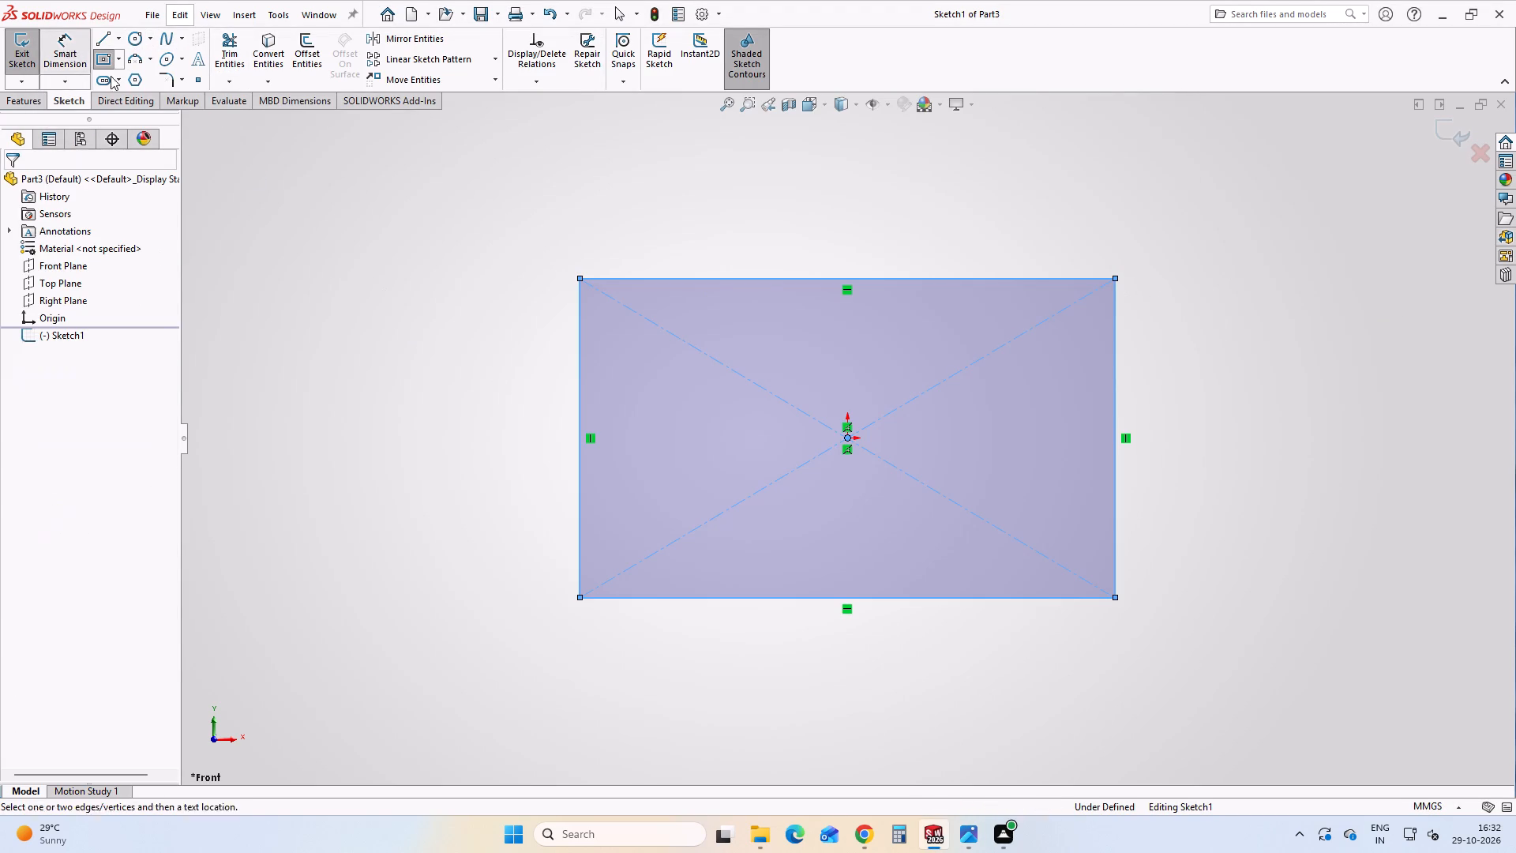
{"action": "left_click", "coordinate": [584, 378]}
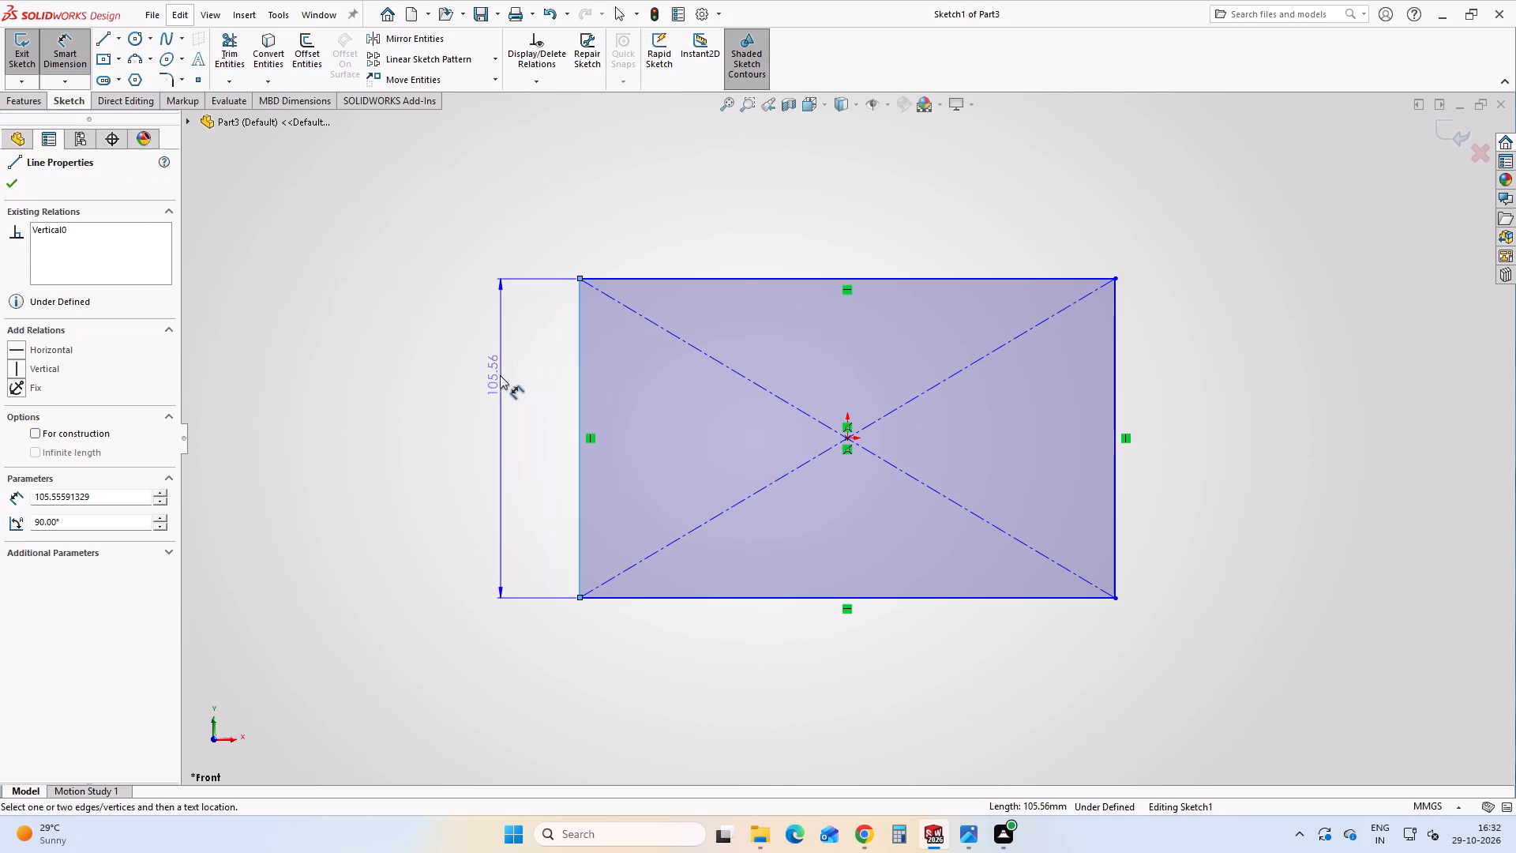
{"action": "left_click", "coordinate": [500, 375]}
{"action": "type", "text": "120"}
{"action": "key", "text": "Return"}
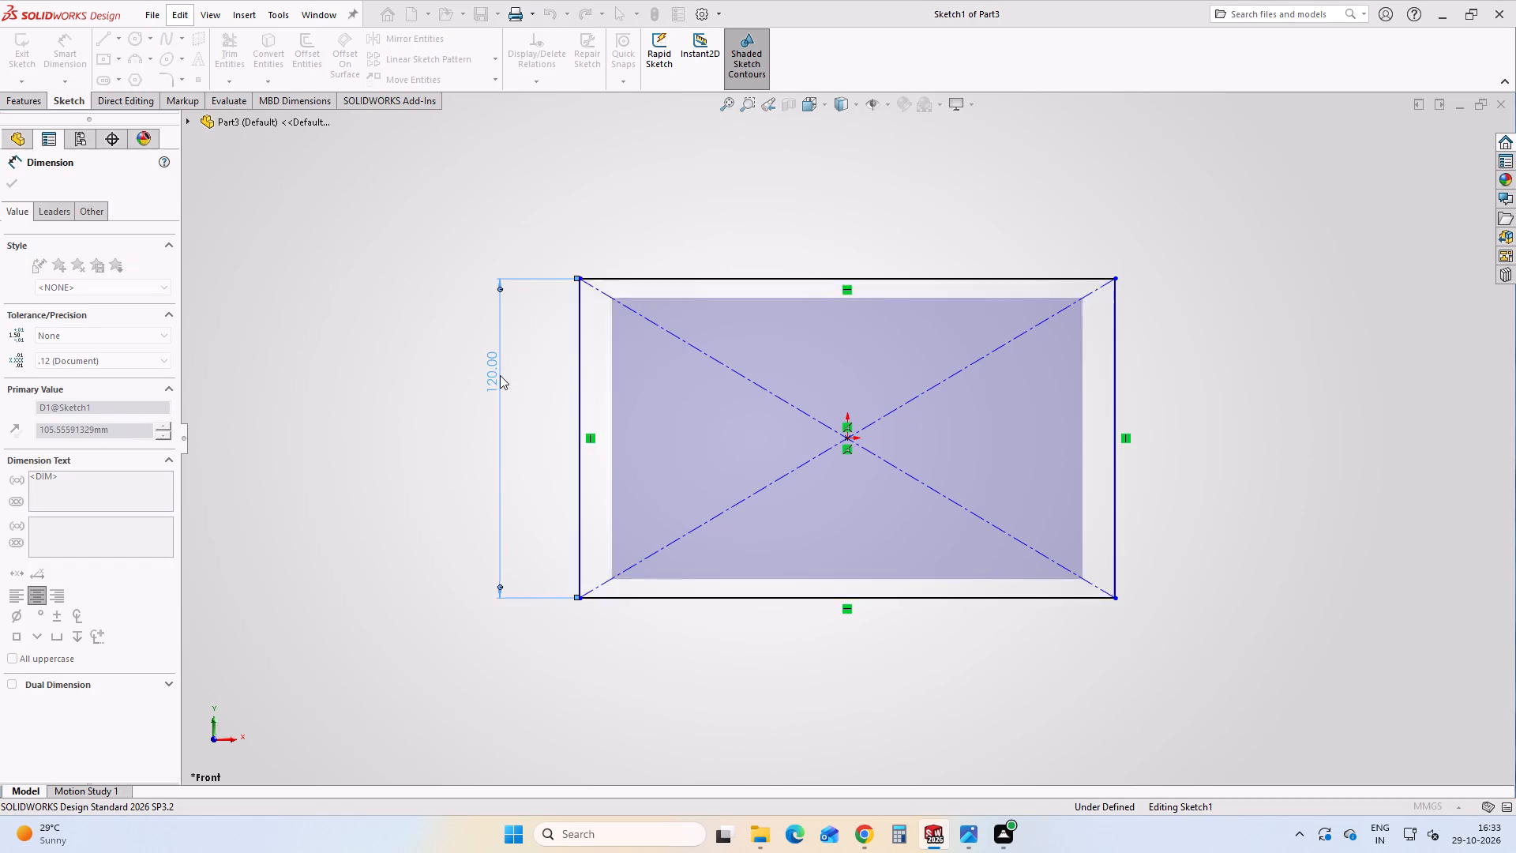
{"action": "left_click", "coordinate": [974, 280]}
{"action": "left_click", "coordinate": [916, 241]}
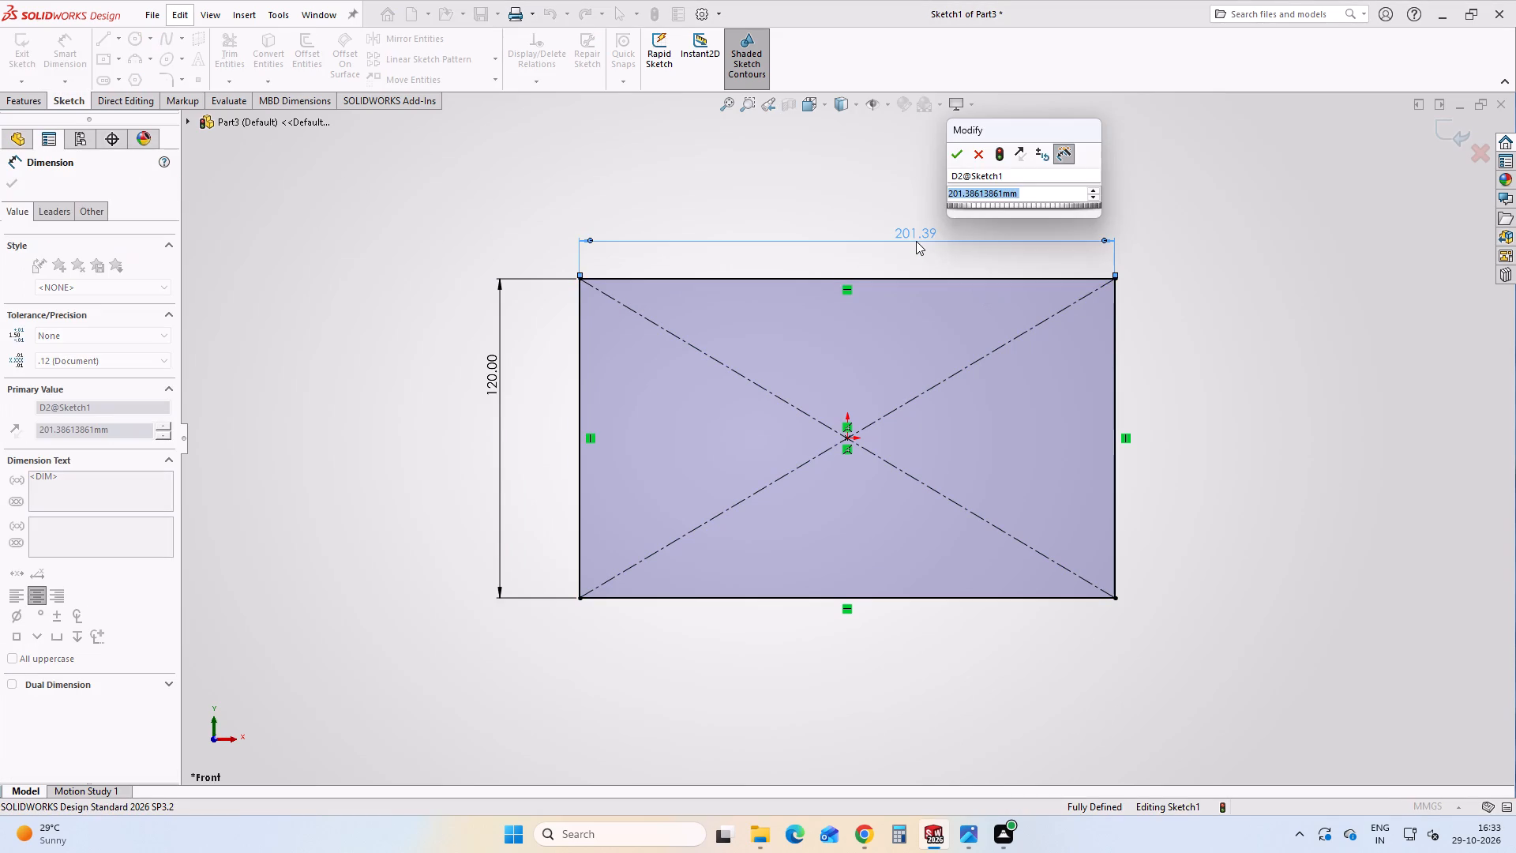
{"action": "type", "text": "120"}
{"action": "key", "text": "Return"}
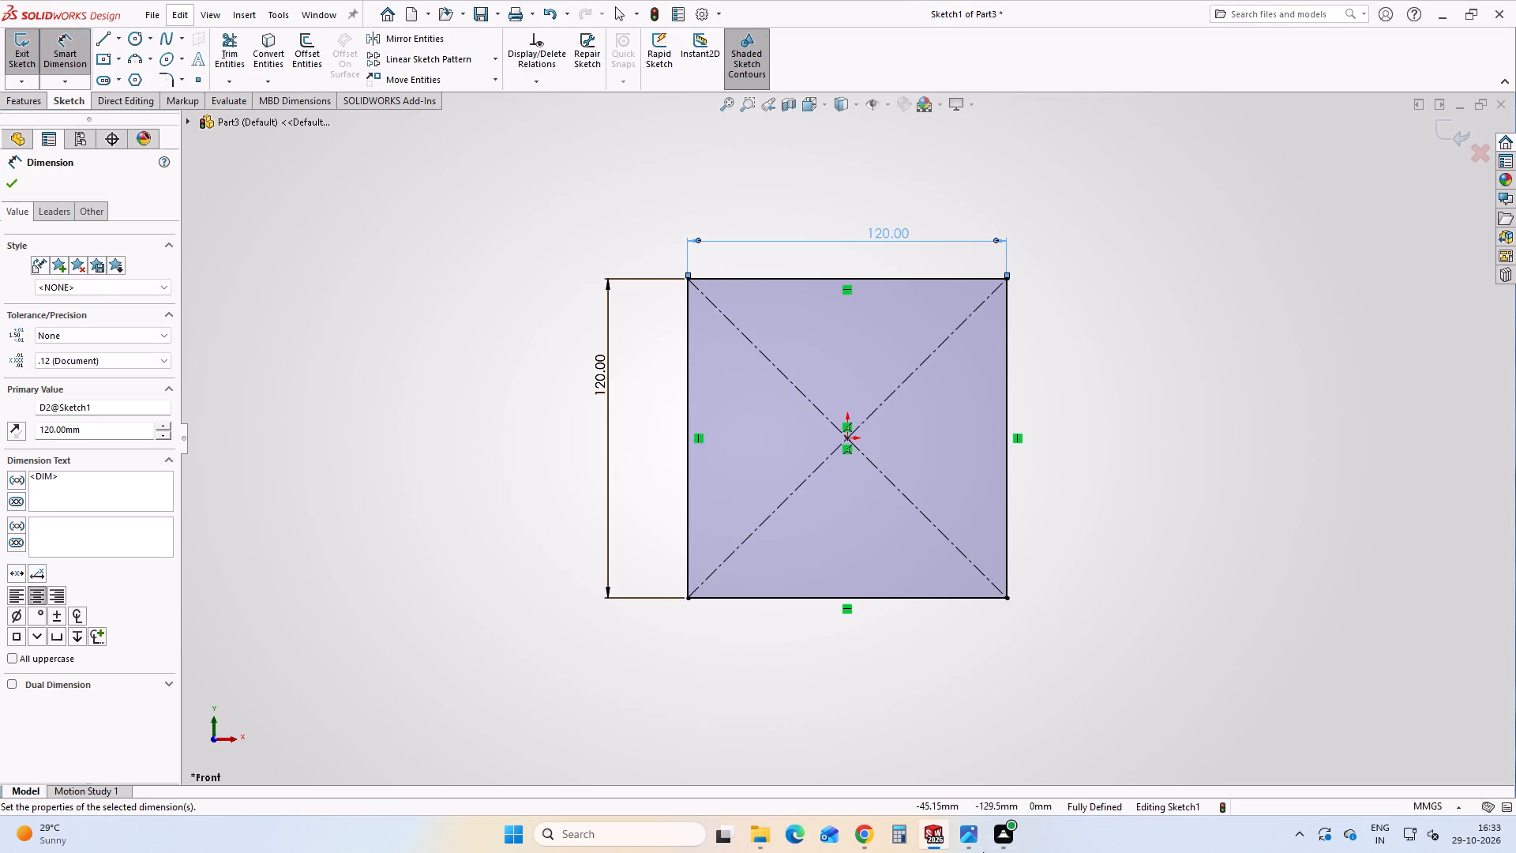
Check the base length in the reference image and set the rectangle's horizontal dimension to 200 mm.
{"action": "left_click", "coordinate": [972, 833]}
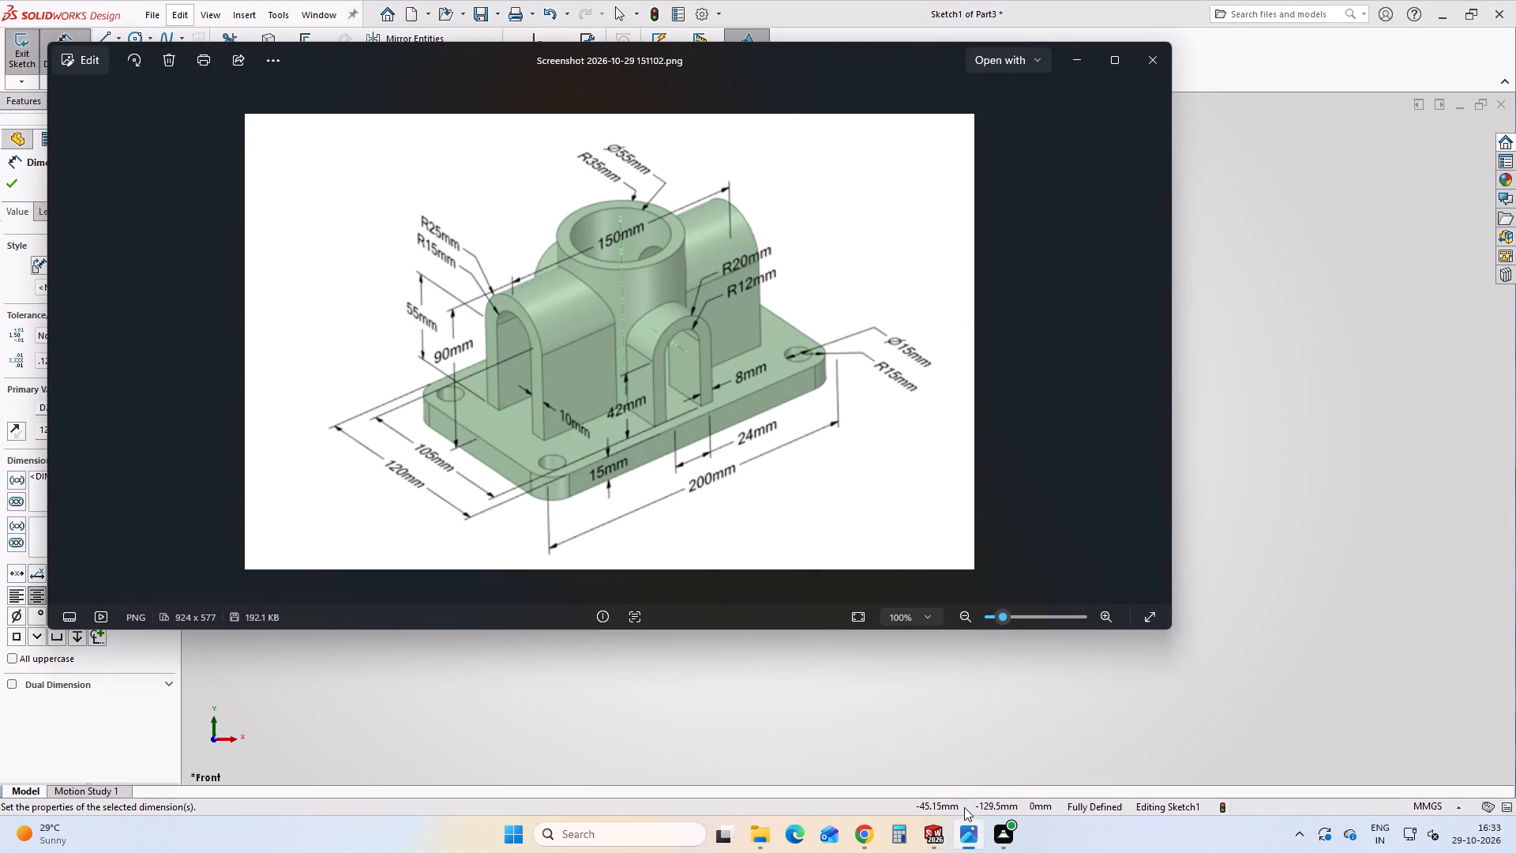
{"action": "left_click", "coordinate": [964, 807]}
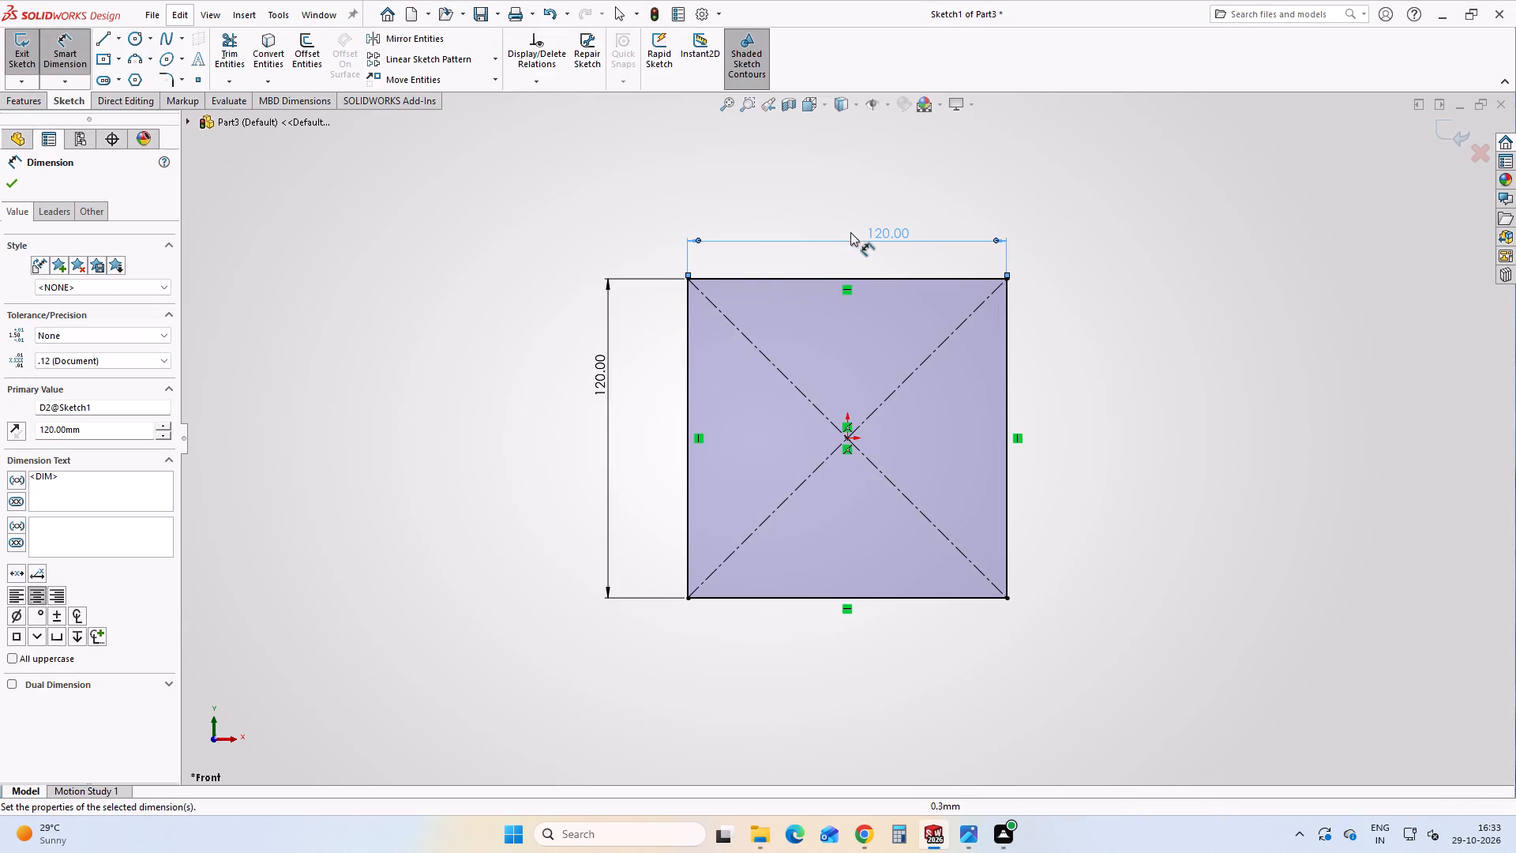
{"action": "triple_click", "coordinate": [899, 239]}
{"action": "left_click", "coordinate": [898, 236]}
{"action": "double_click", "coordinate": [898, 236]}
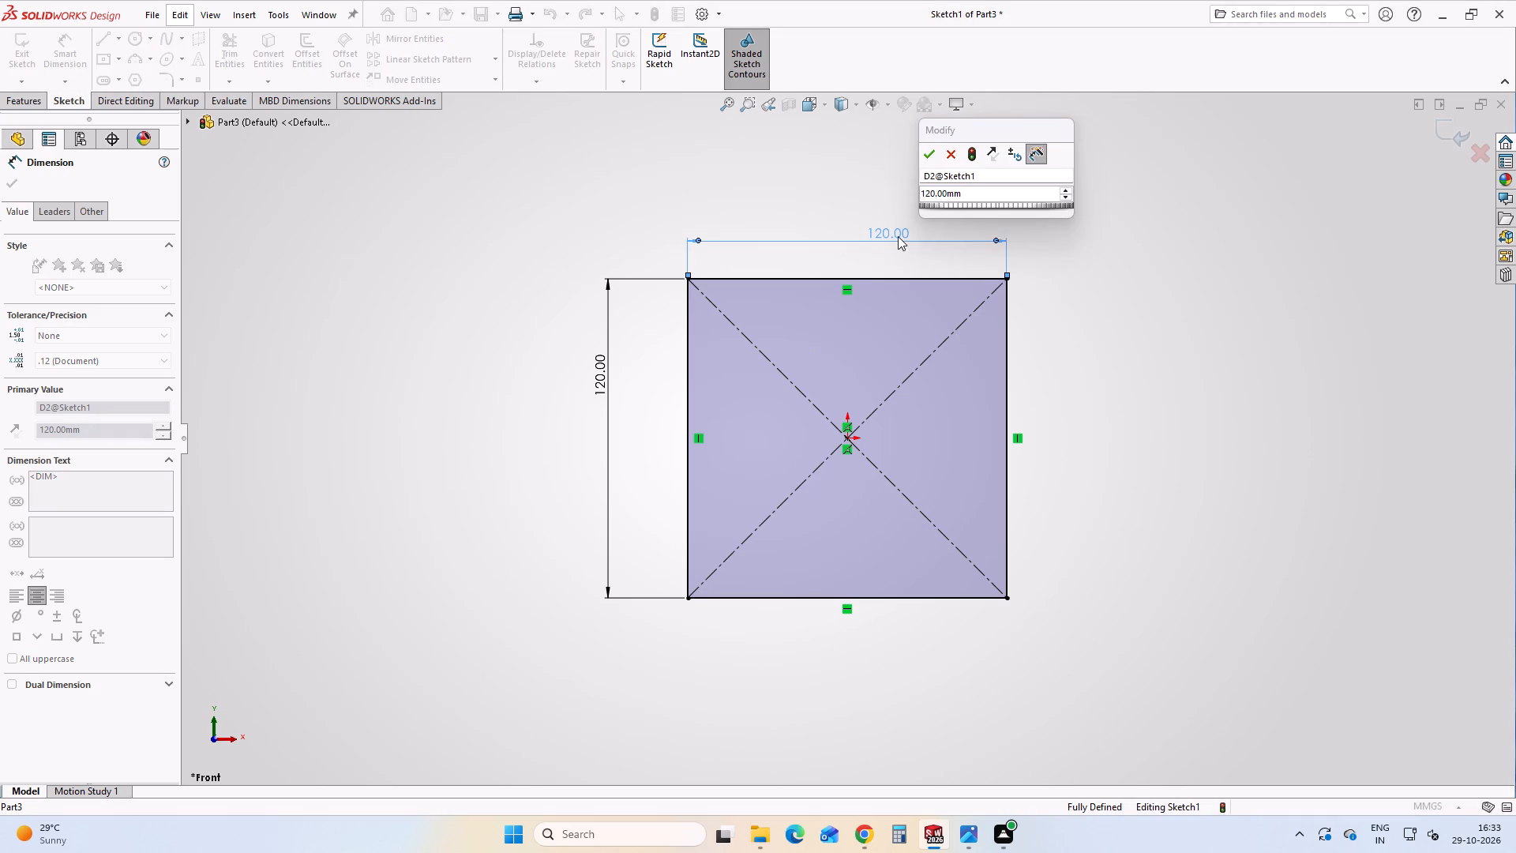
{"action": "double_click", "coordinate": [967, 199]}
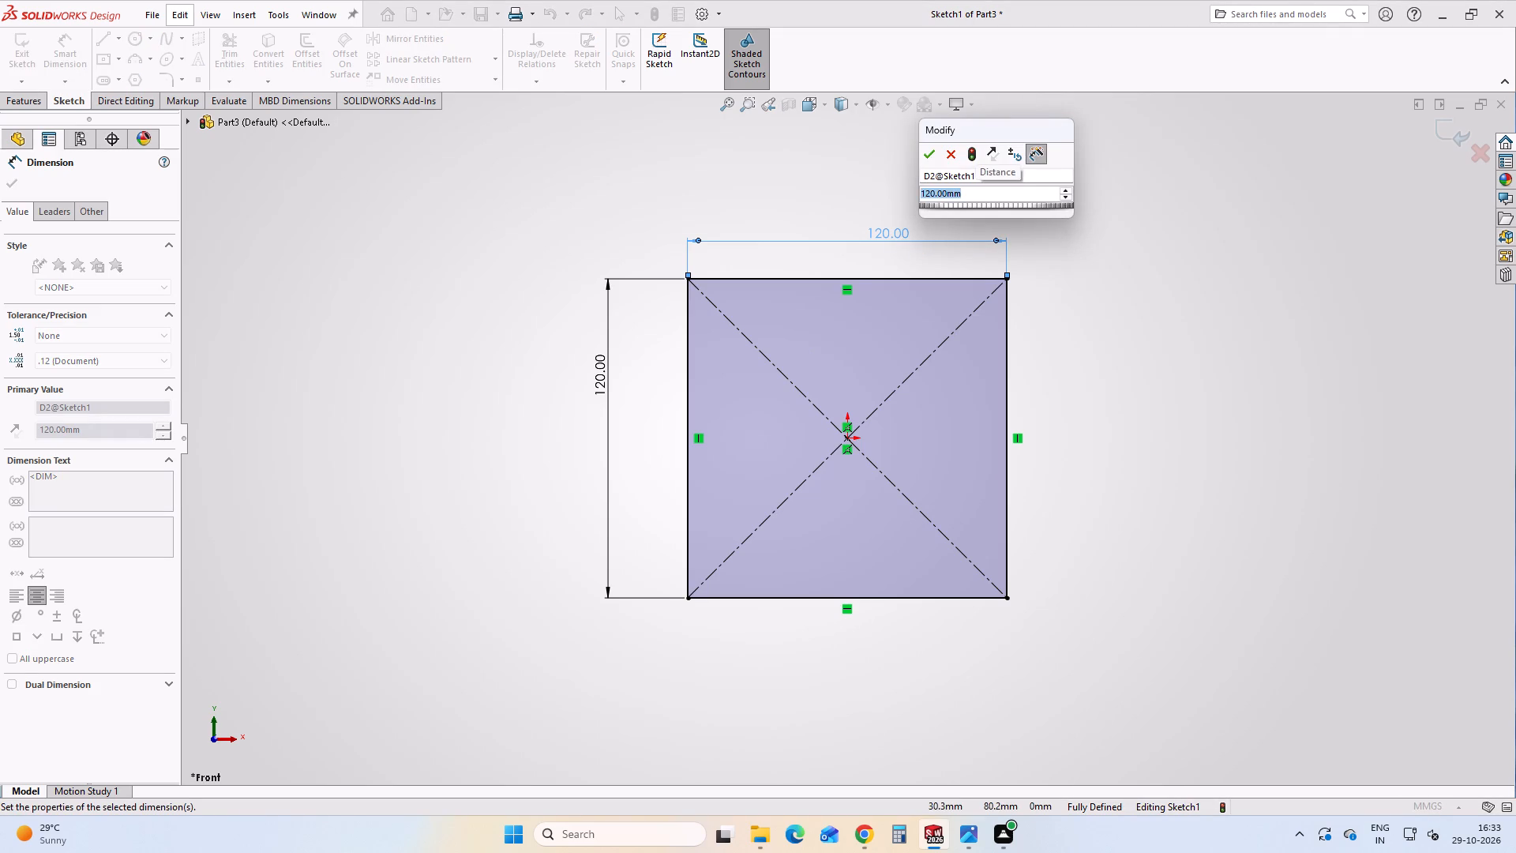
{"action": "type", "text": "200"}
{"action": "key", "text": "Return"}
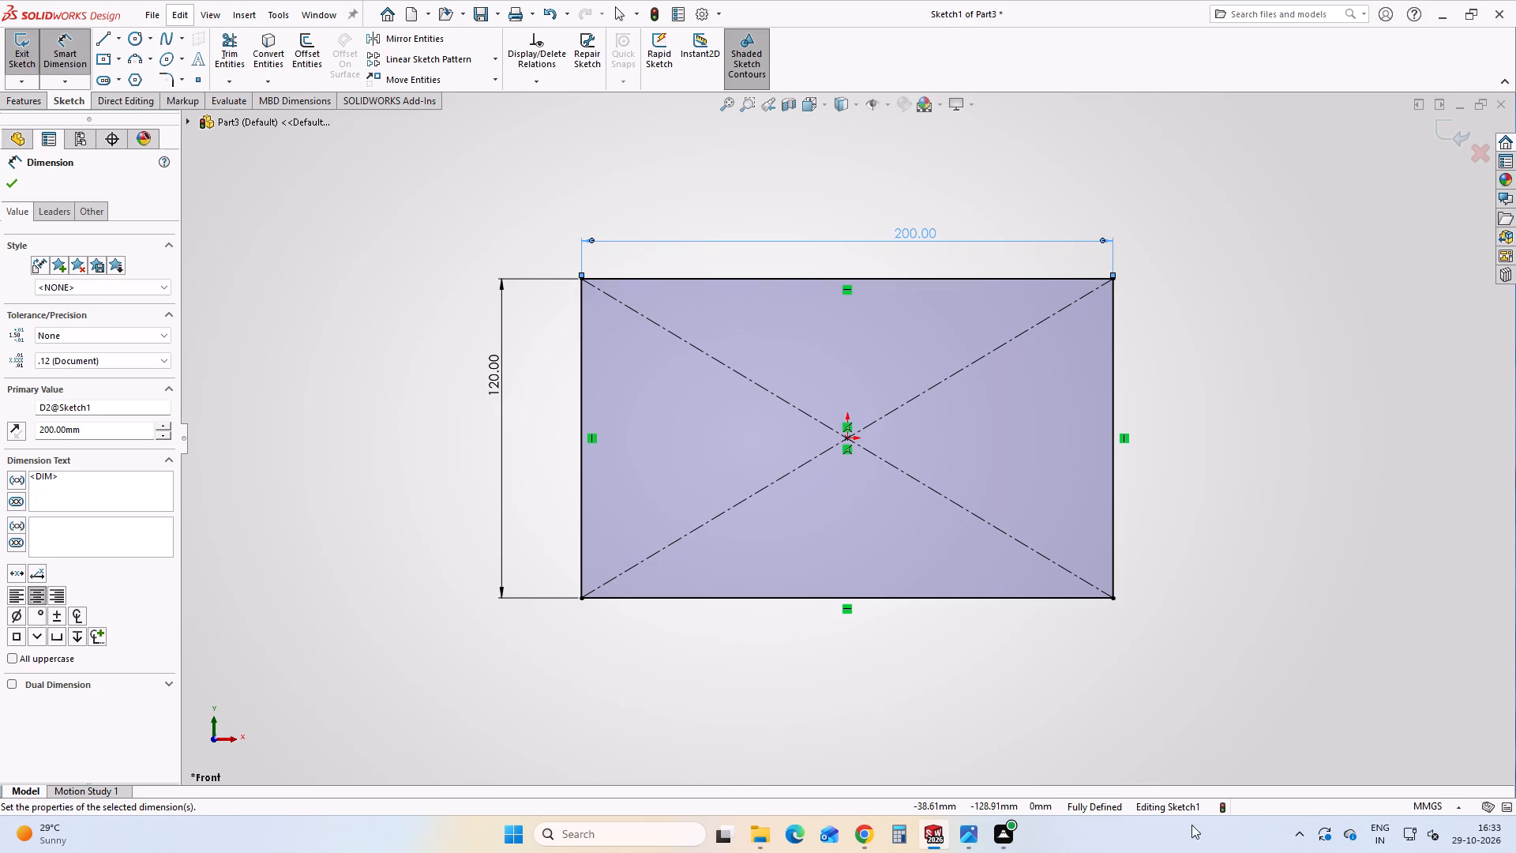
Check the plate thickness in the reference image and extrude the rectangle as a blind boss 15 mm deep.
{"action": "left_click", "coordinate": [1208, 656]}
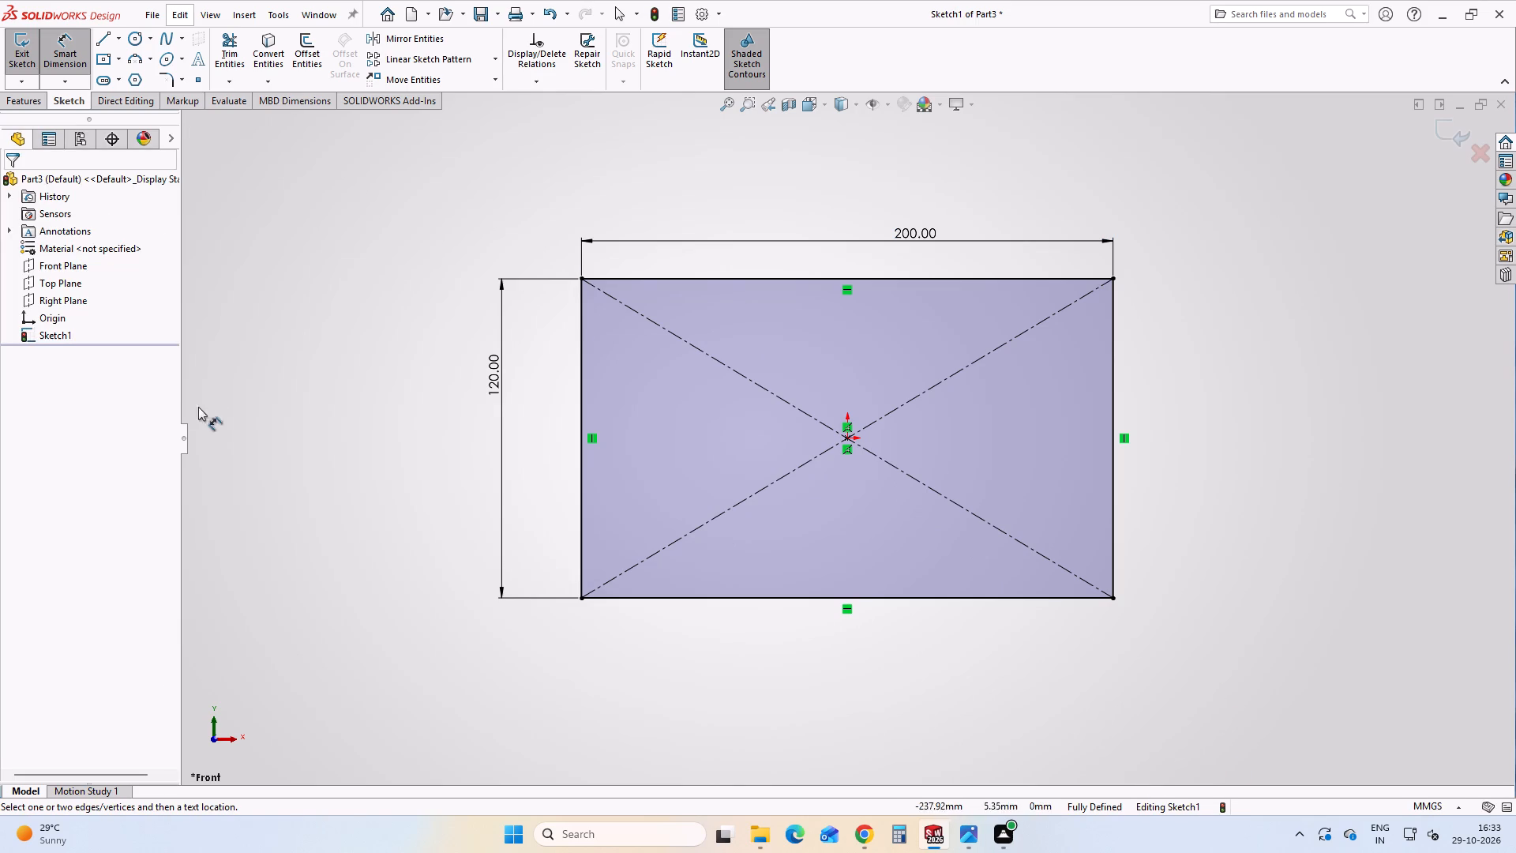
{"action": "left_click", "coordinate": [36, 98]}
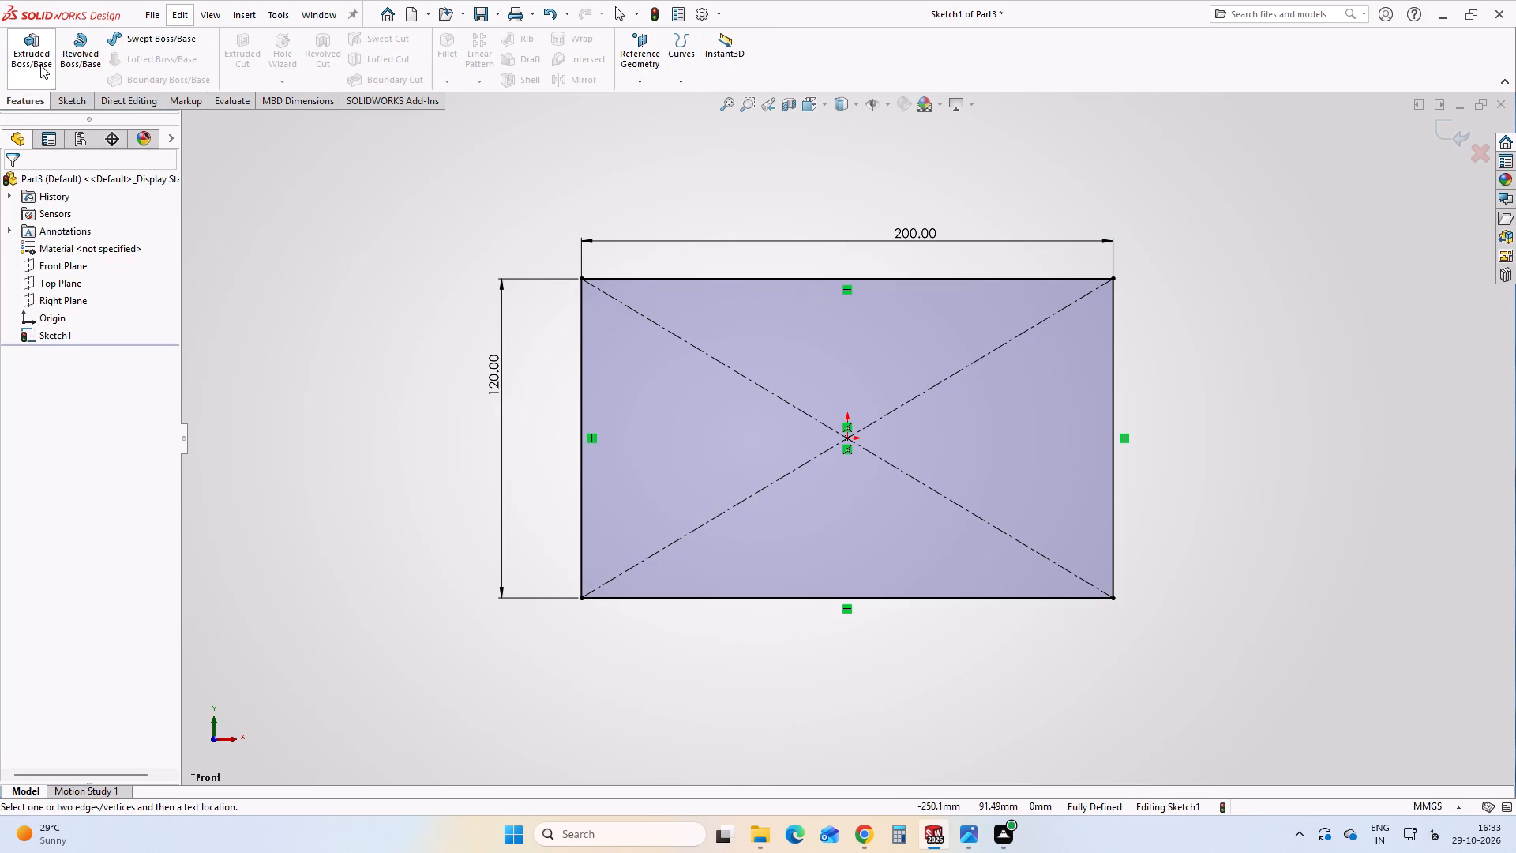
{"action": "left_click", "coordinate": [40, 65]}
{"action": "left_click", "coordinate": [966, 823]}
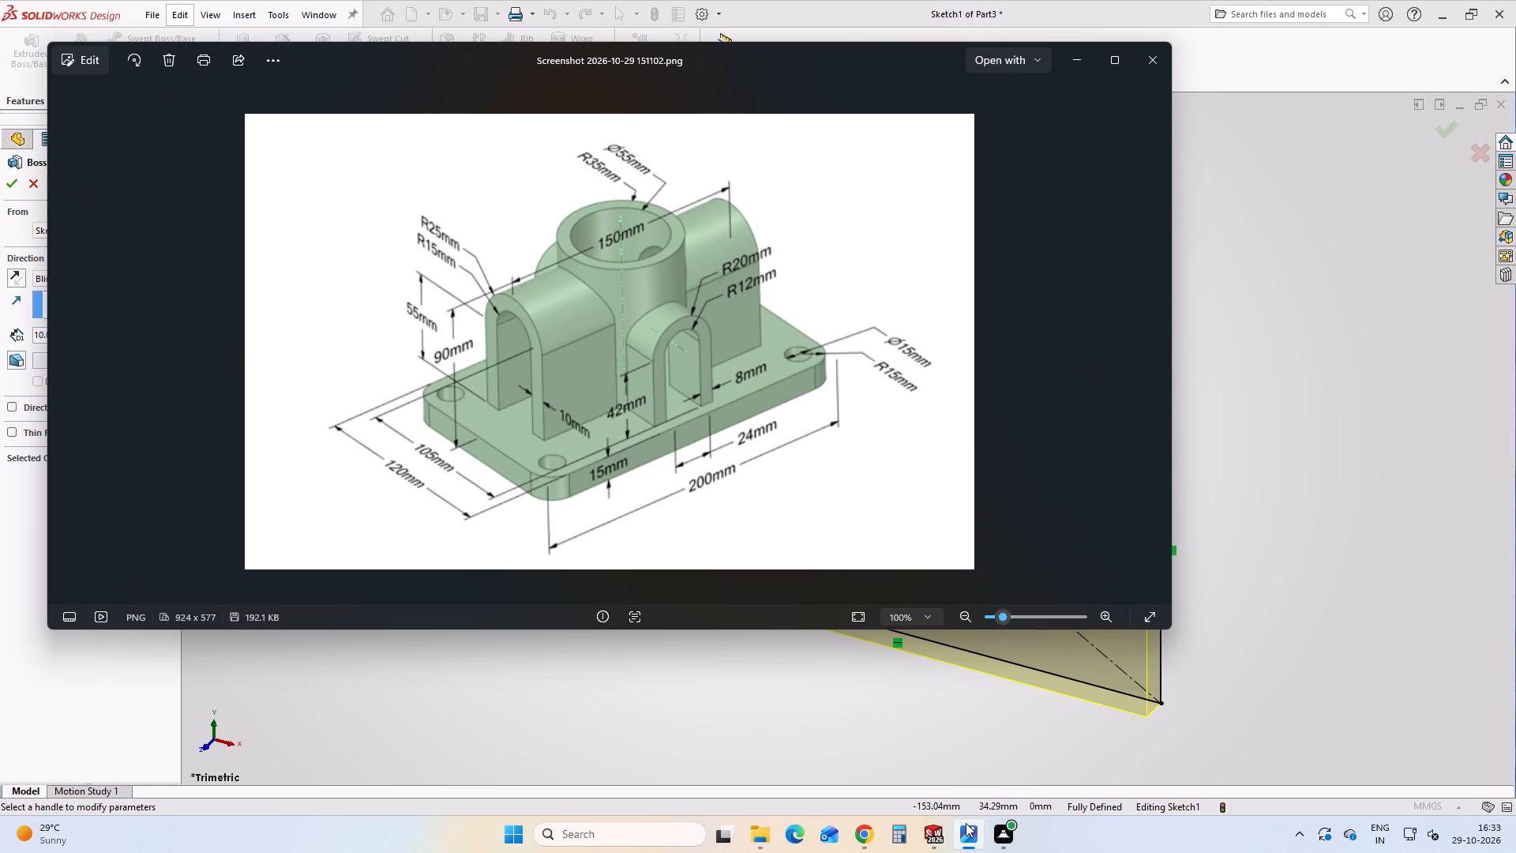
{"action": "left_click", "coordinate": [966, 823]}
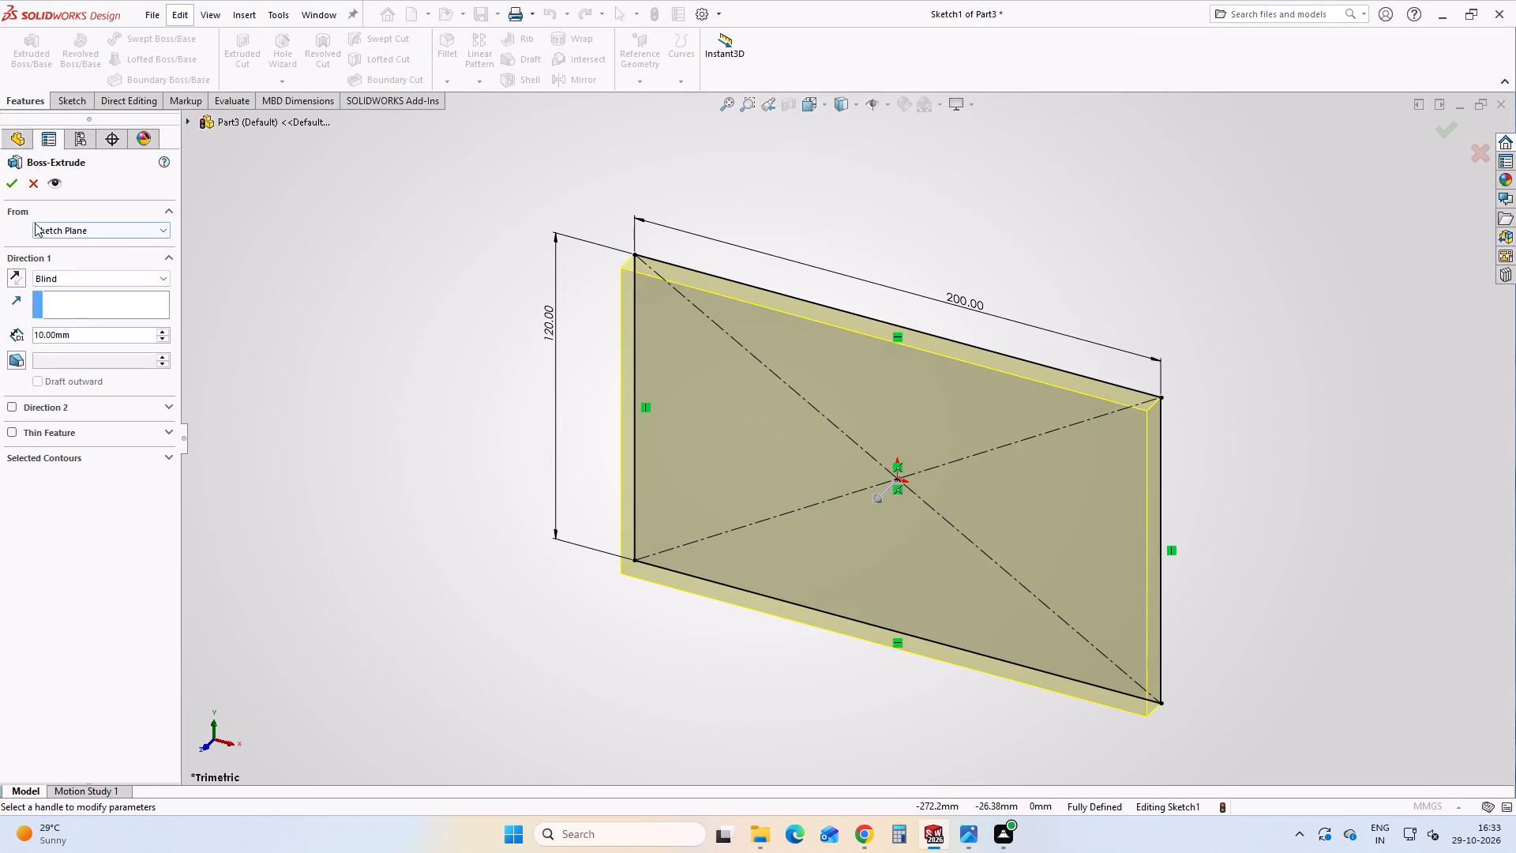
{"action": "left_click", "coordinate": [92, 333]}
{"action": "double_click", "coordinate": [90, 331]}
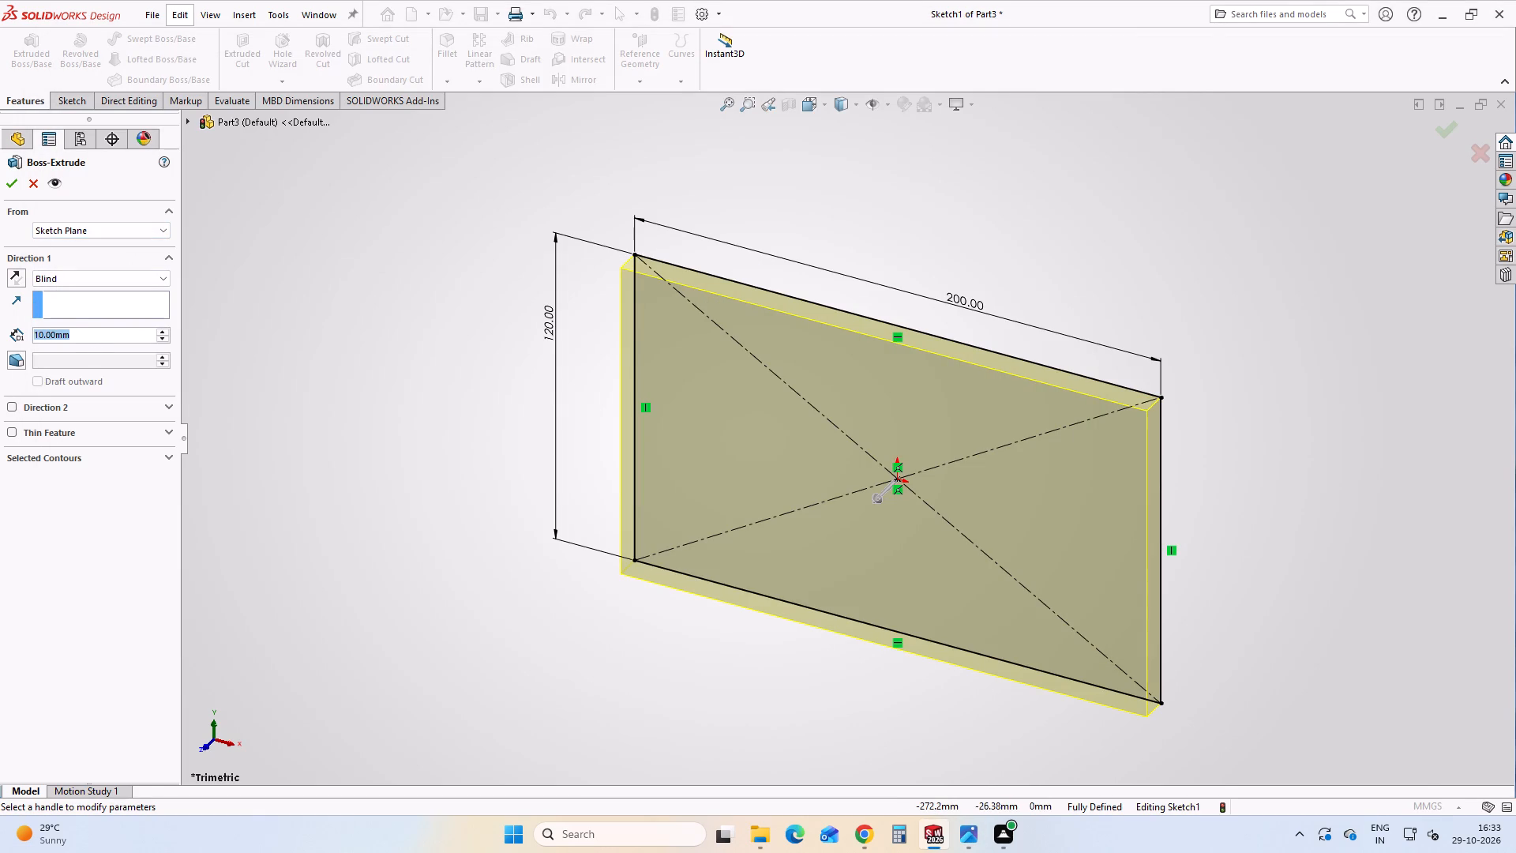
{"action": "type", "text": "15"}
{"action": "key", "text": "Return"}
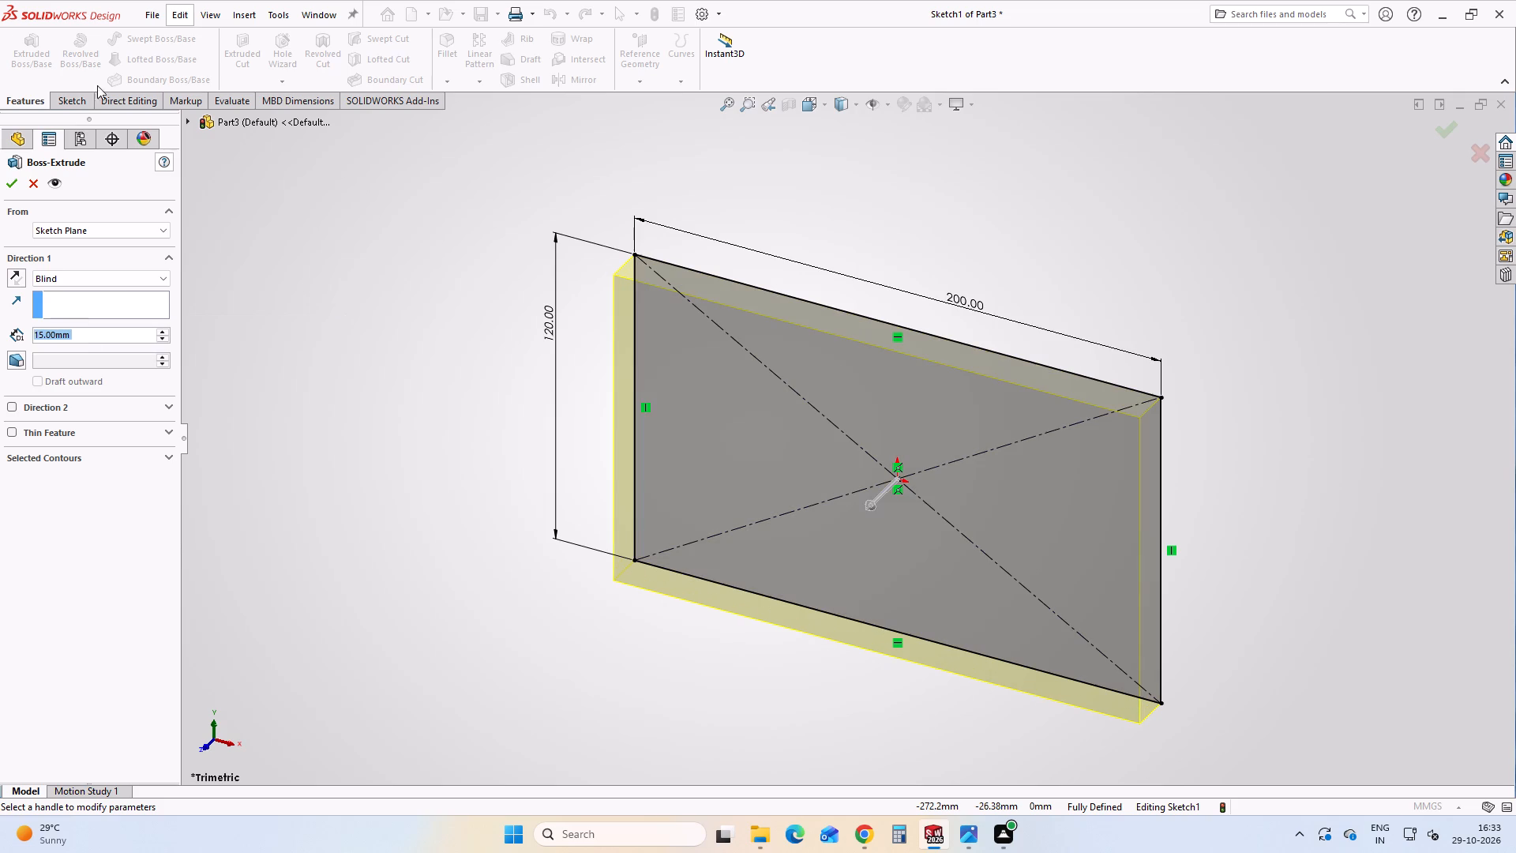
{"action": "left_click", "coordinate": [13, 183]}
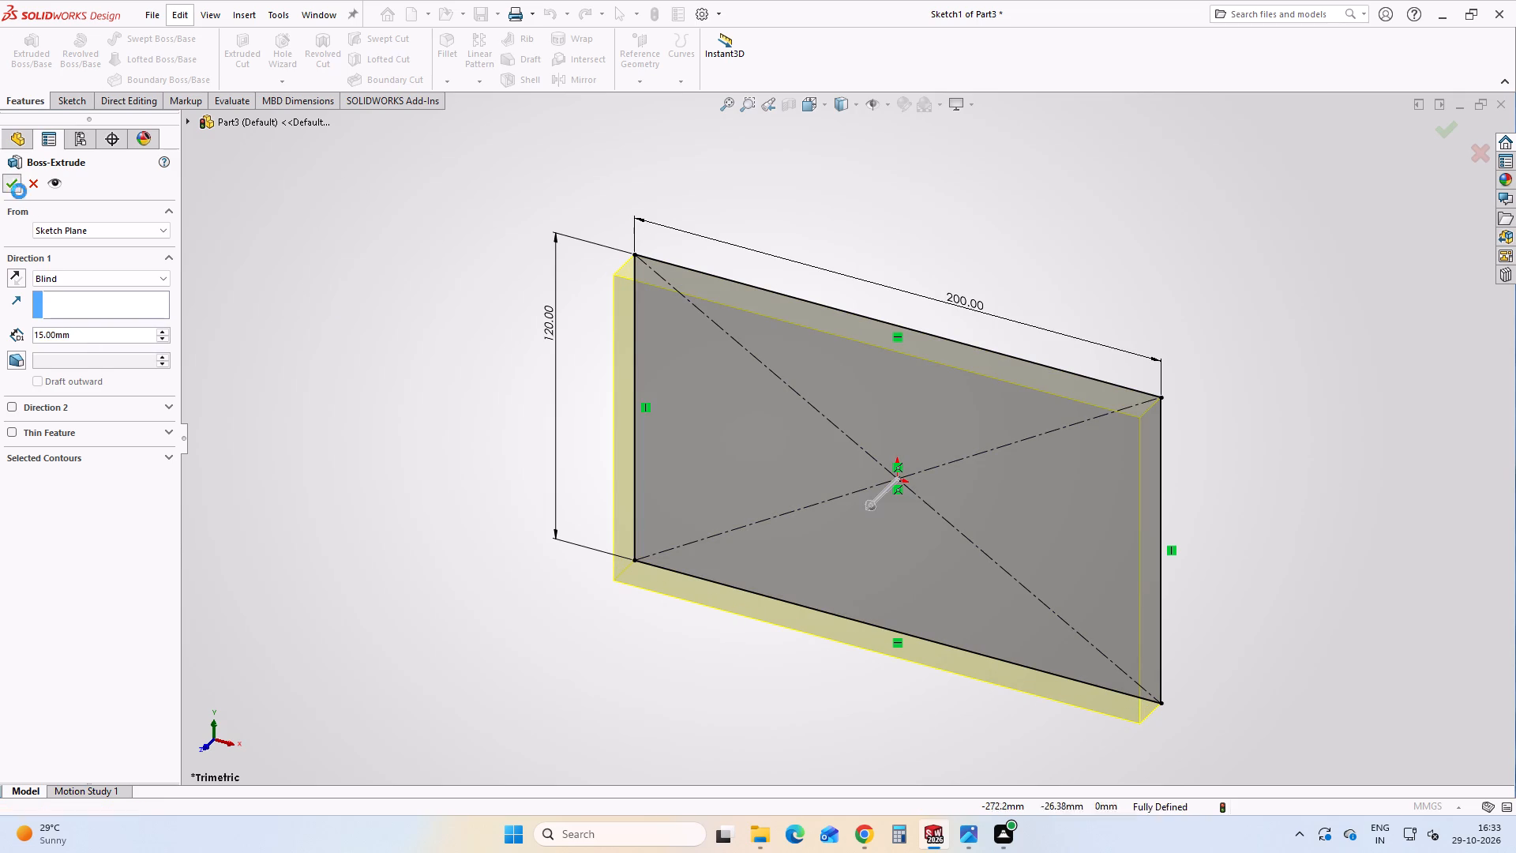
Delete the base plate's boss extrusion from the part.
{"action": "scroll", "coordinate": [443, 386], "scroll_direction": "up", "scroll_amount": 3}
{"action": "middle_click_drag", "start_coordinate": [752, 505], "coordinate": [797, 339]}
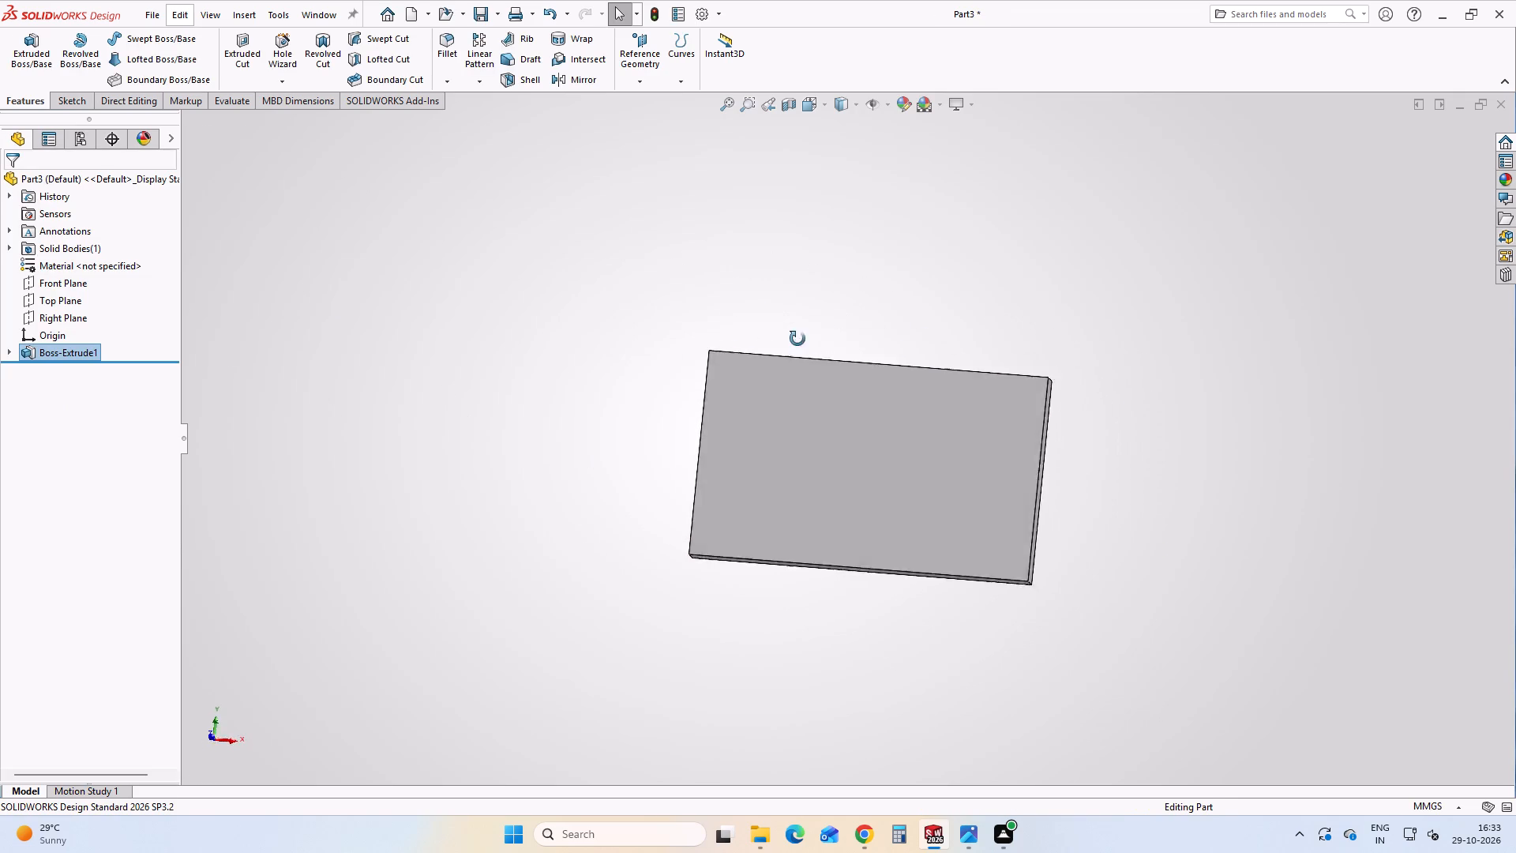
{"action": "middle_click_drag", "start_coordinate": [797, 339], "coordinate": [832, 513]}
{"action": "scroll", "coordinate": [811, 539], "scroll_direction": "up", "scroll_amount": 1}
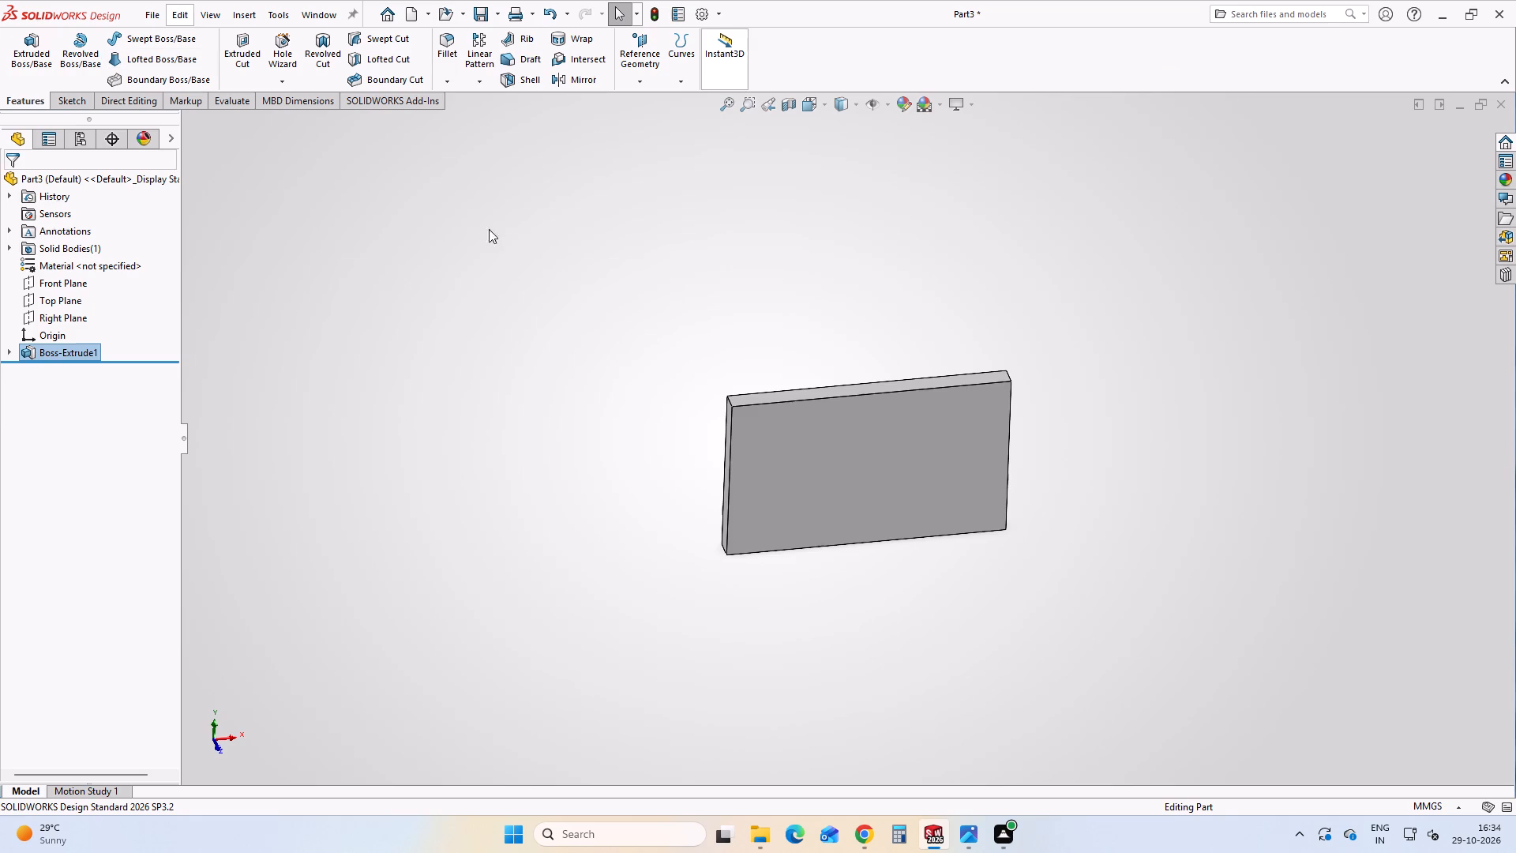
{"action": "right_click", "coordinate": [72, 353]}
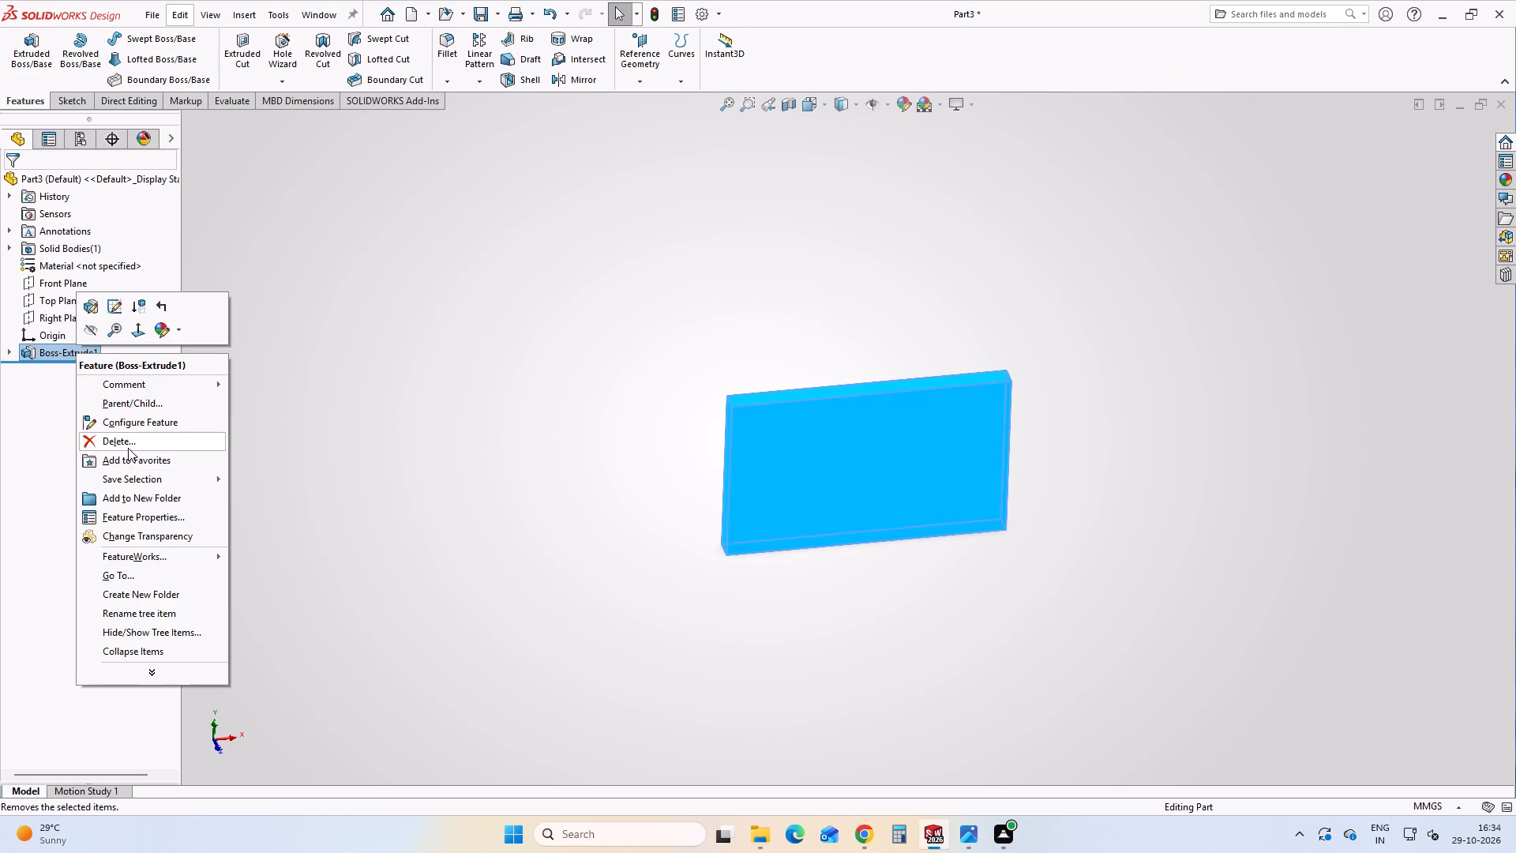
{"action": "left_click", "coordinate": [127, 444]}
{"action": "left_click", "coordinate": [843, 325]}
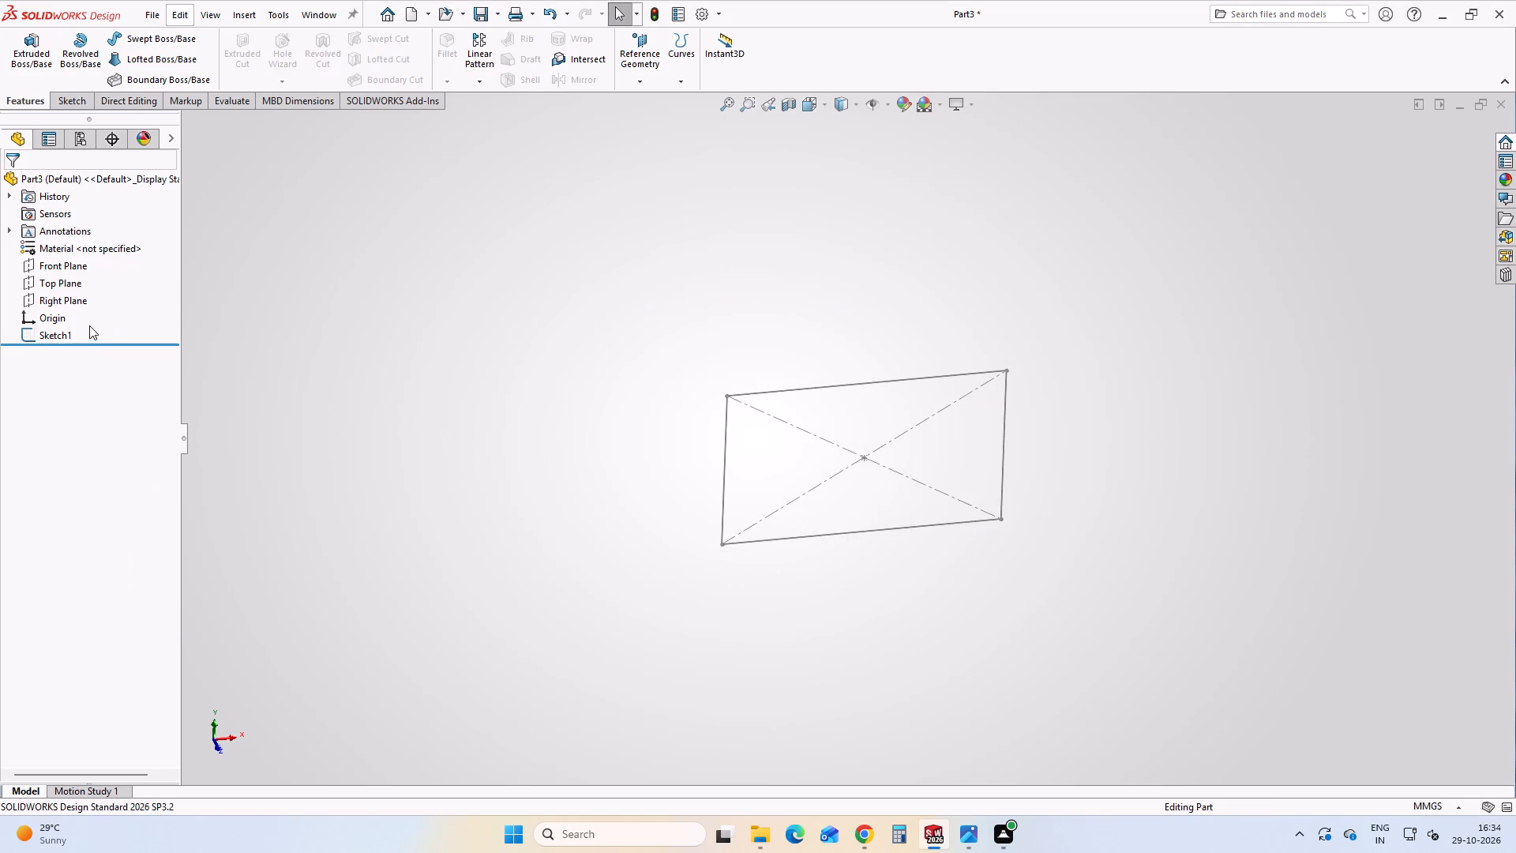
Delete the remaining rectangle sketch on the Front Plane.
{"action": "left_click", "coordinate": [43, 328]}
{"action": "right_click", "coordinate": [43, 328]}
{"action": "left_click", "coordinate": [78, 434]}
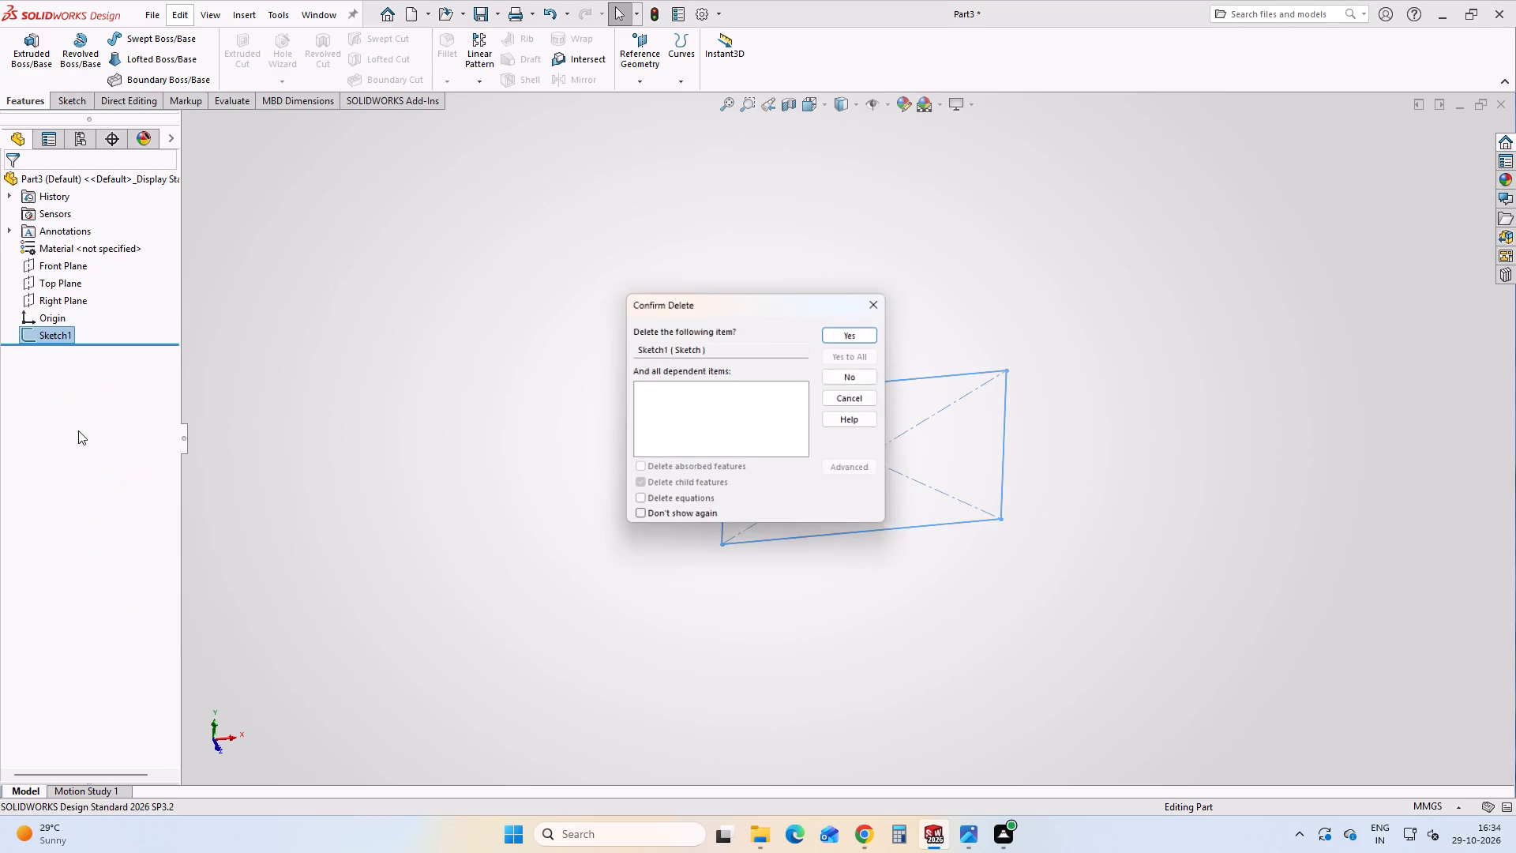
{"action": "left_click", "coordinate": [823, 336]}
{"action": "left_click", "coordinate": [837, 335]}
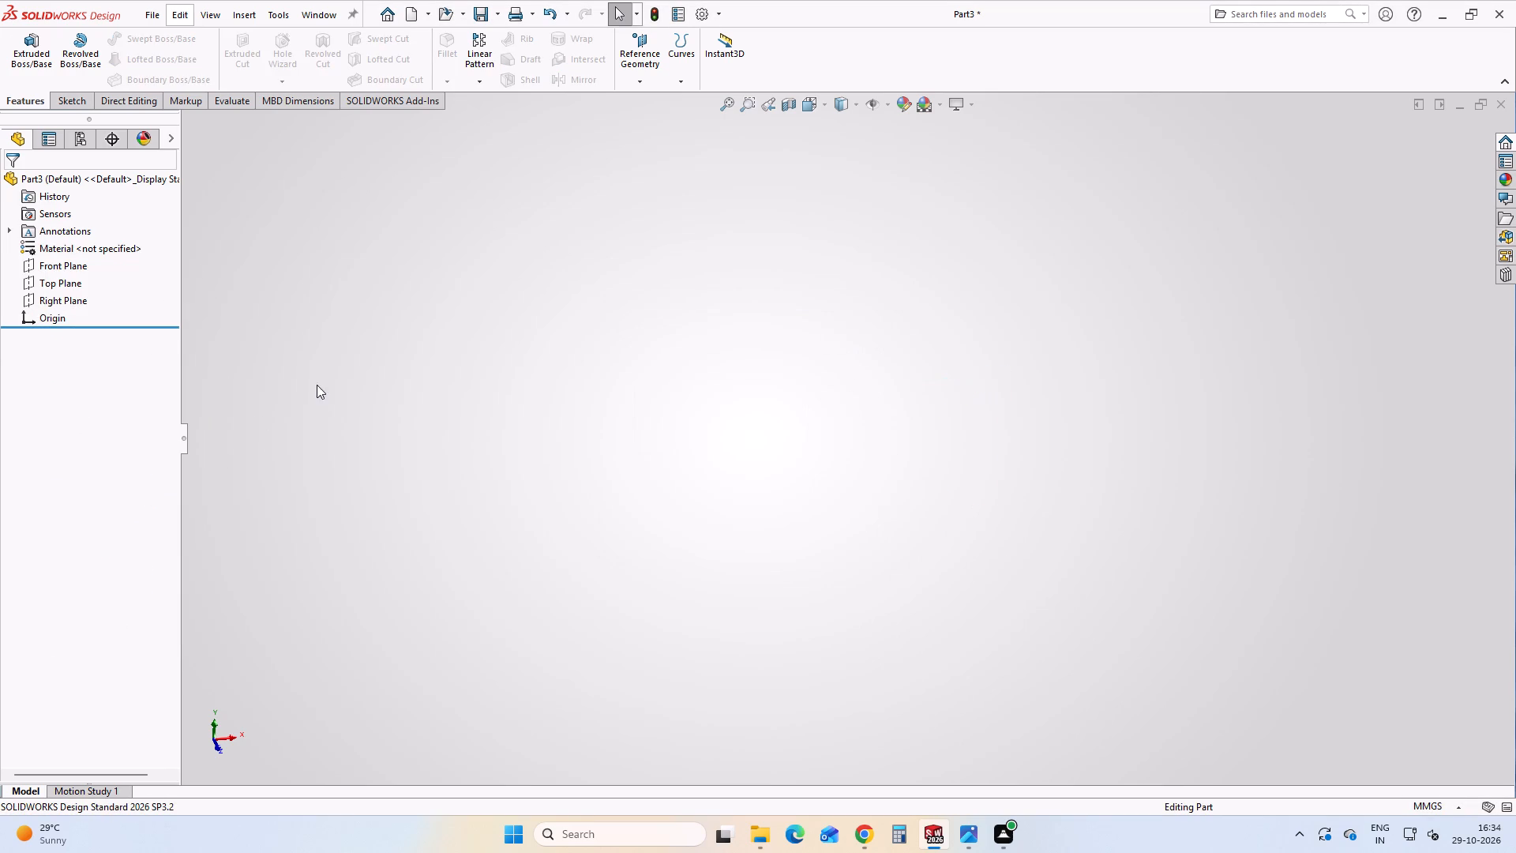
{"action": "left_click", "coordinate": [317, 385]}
Sketch a center rectangle about 135 x 85 mm on the Top Plane, centred on the origin.
{"action": "left_click", "coordinate": [54, 282]}
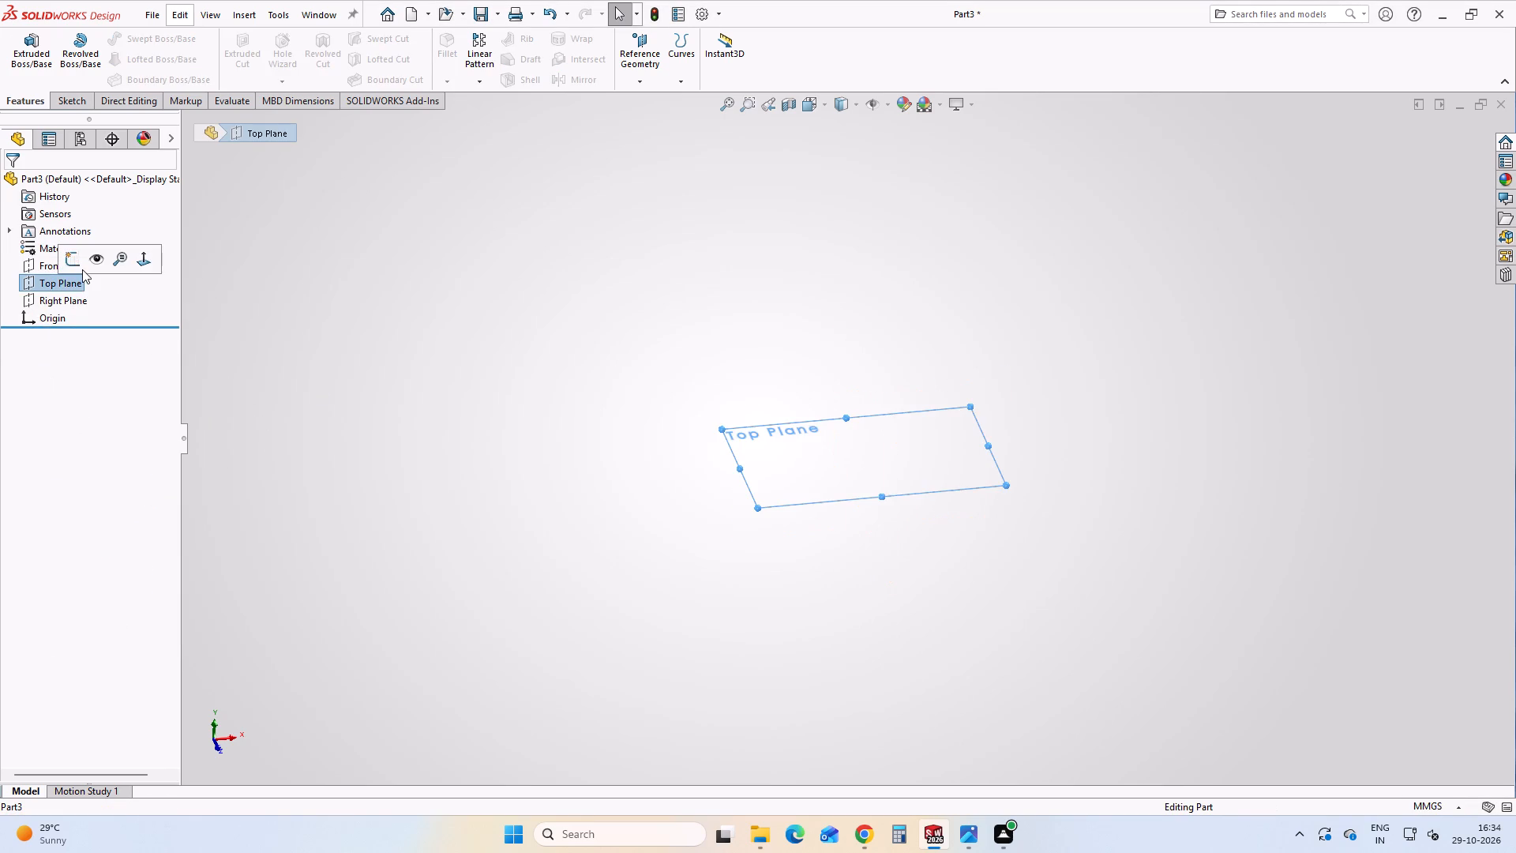
{"action": "left_click", "coordinate": [66, 268]}
{"action": "left_click", "coordinate": [486, 465]}
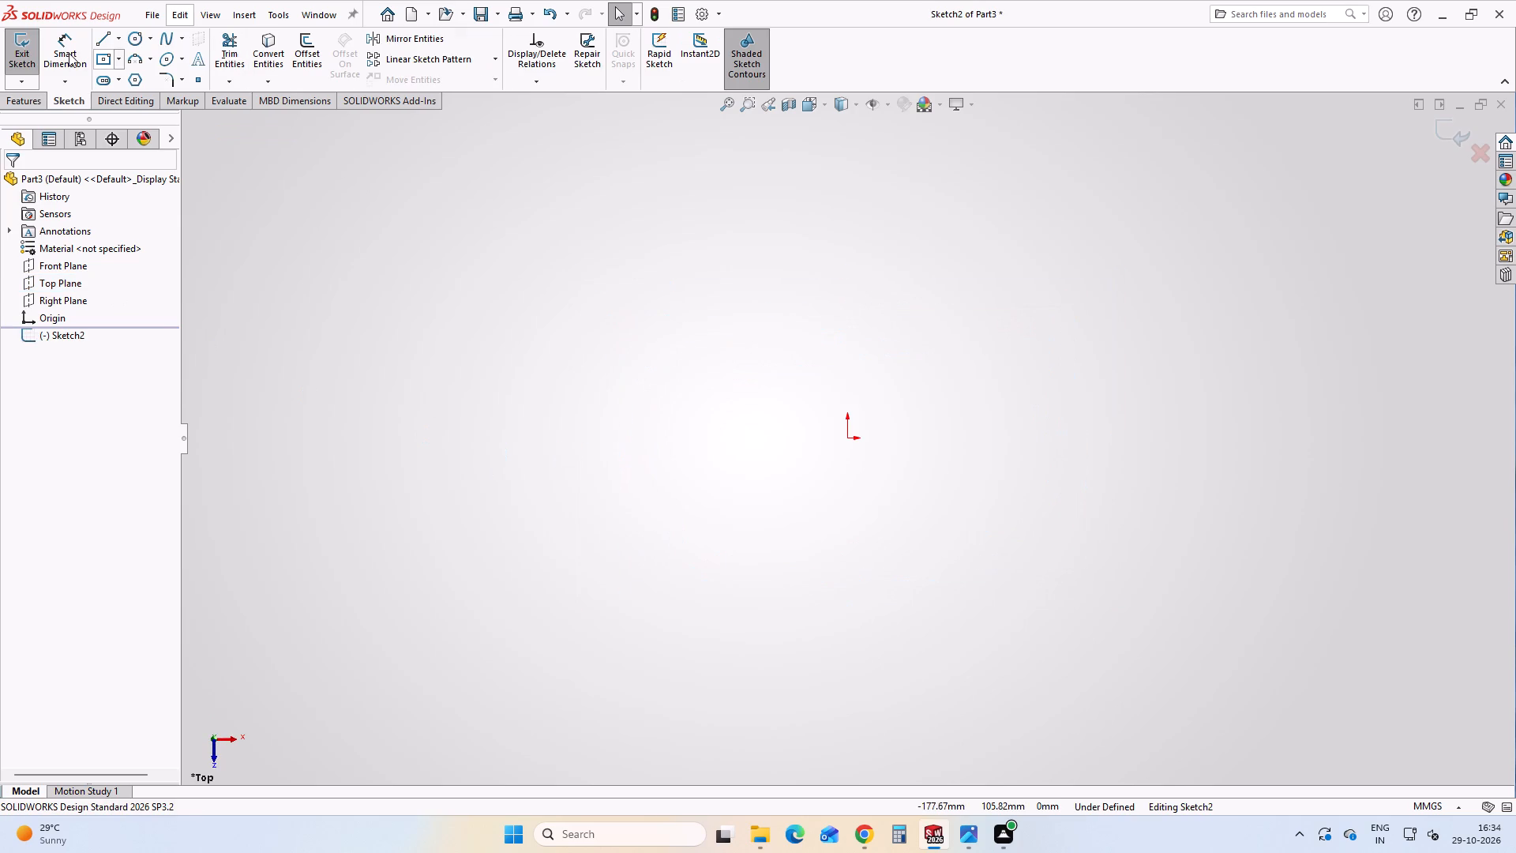
{"action": "left_click", "coordinate": [108, 59]}
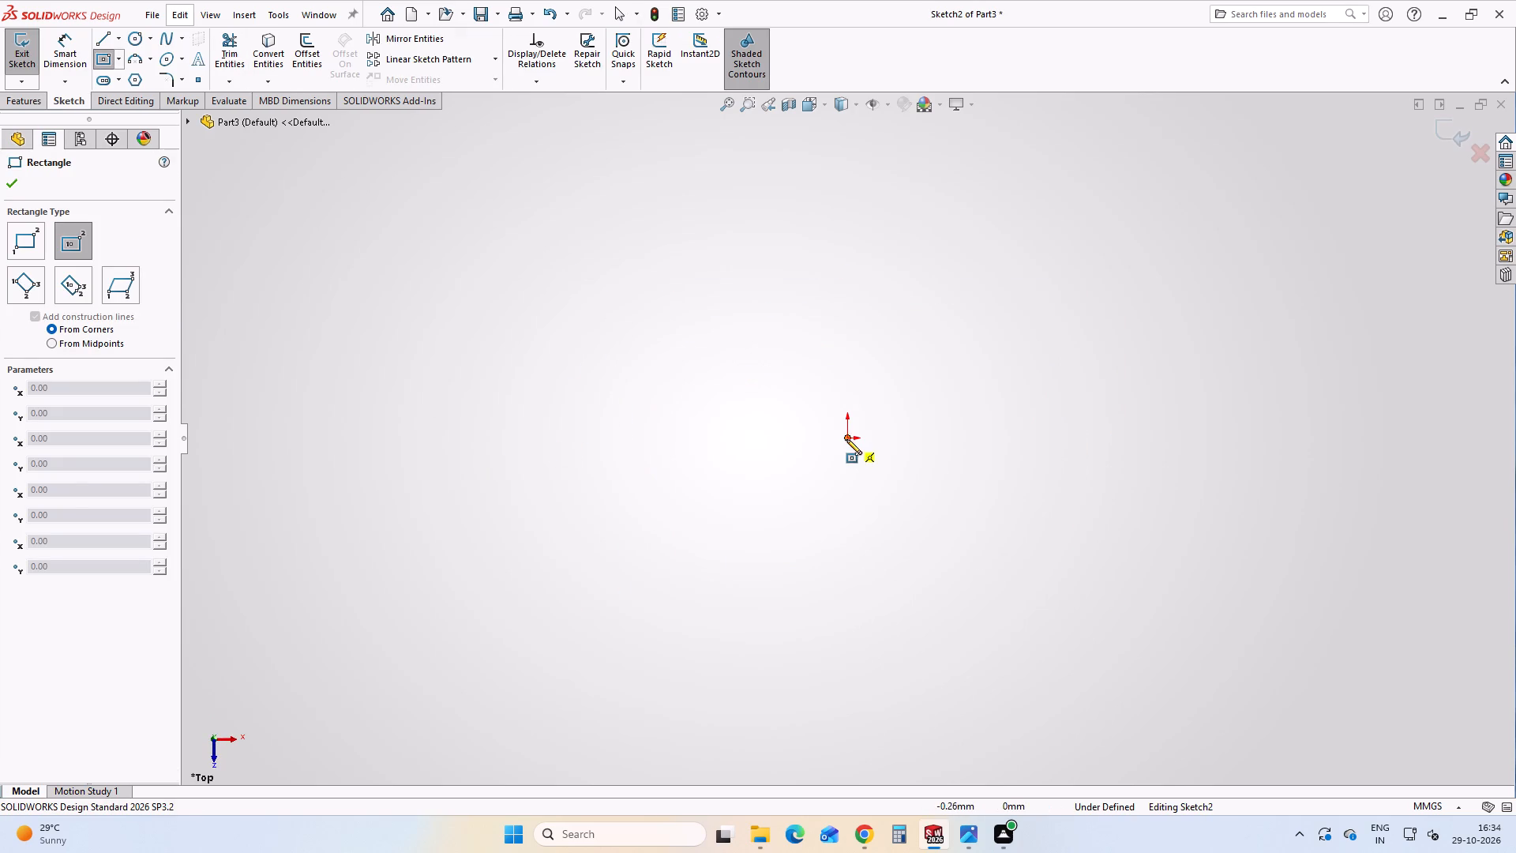
{"action": "left_click", "coordinate": [846, 439]}
{"action": "left_click", "coordinate": [1051, 310]}
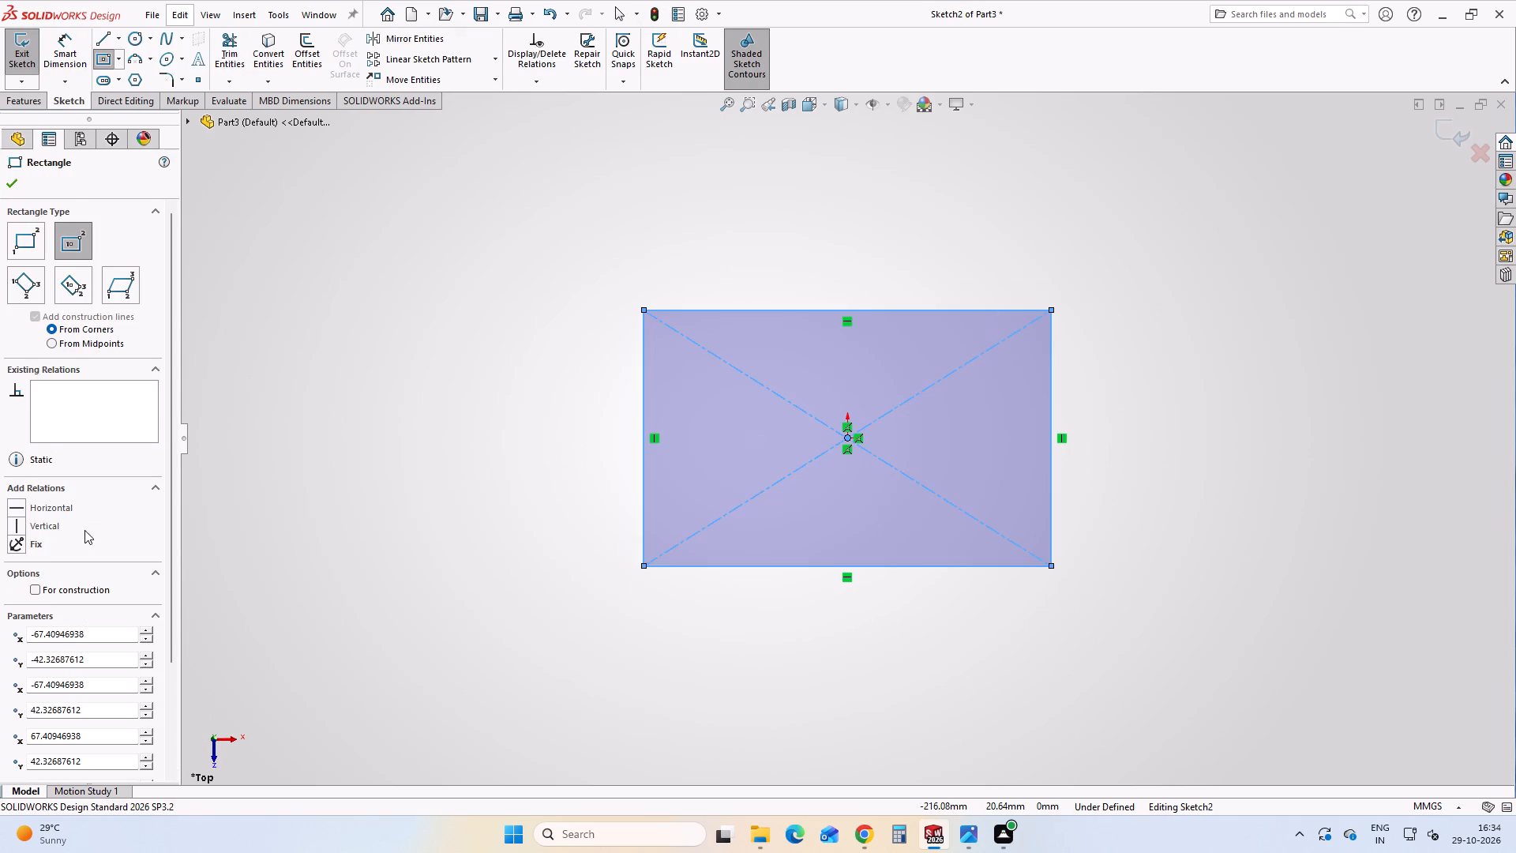
{"action": "left_click", "coordinate": [8, 186]}
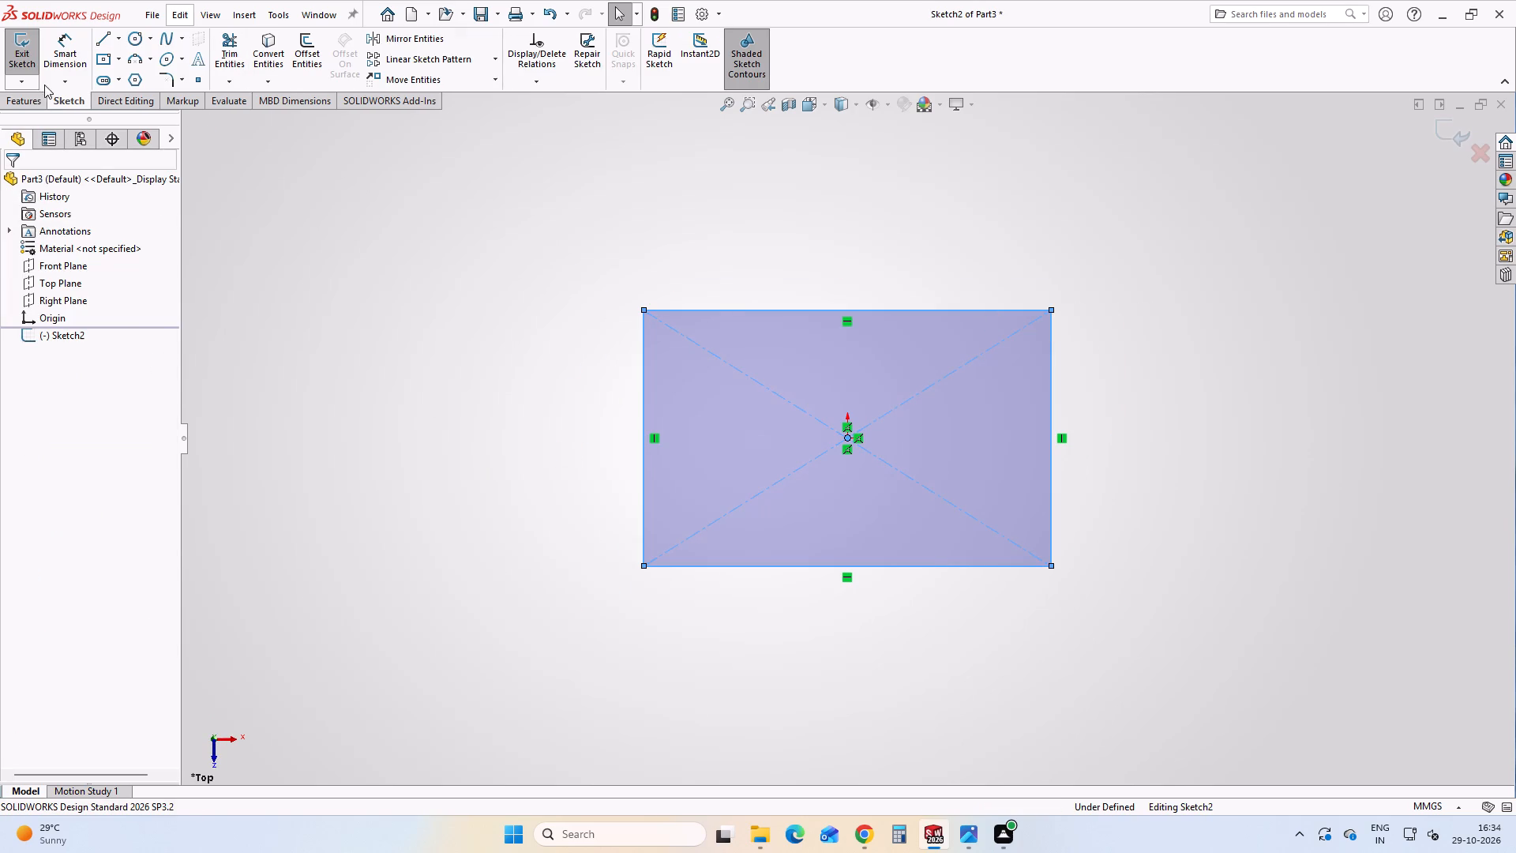
Dimension the rectangle to 120 mm on its vertical side and 200 mm on its horizontal side, checking the length against the reference image.
{"action": "left_click", "coordinate": [57, 60]}
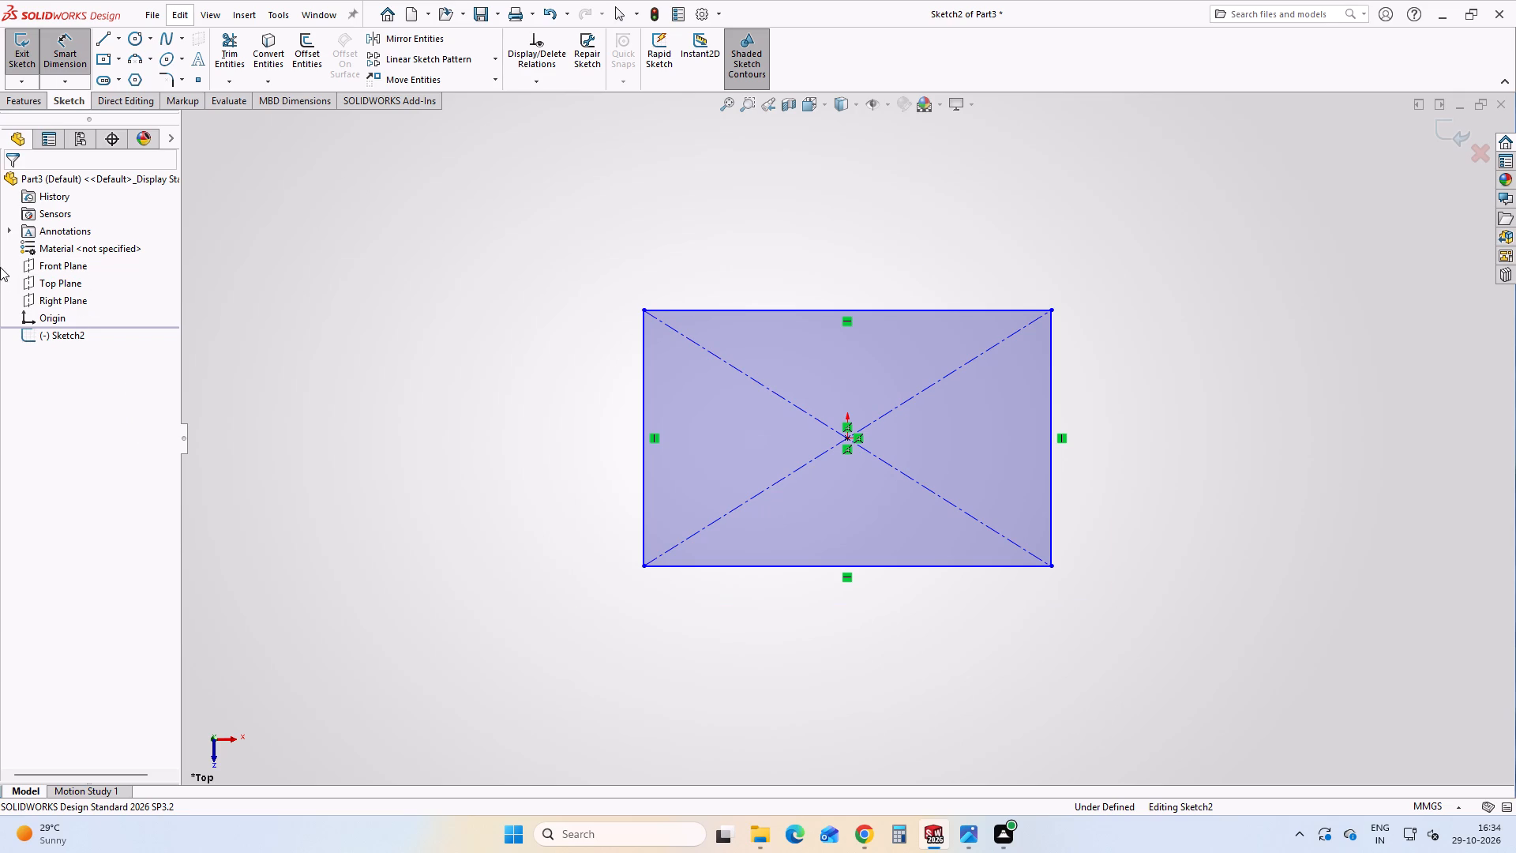
{"action": "left_click", "coordinate": [644, 389]}
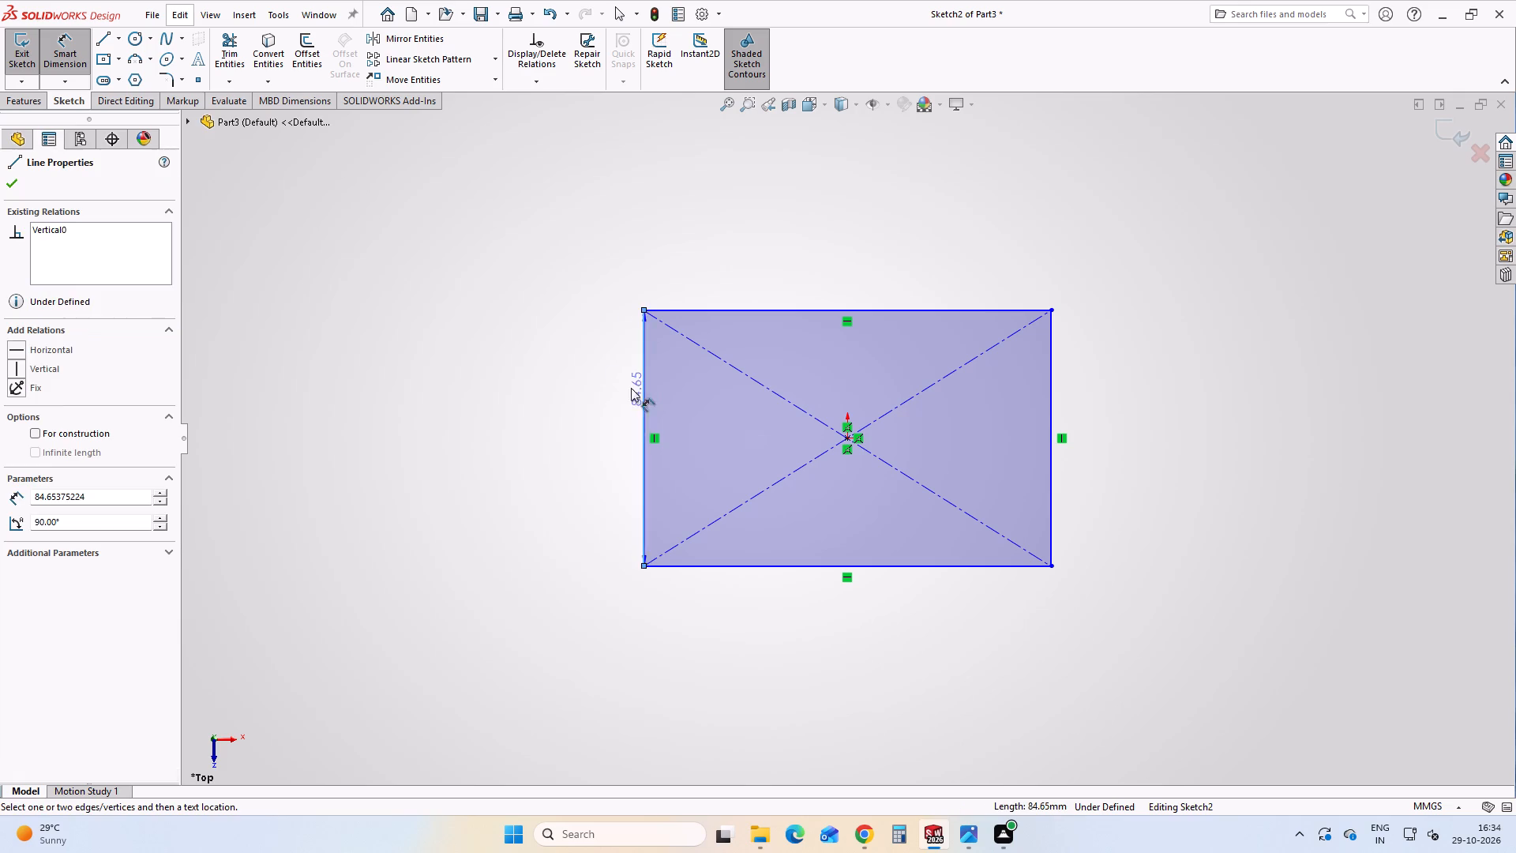
{"action": "left_click", "coordinate": [593, 385]}
{"action": "type", "text": "120"}
{"action": "key", "text": "Return"}
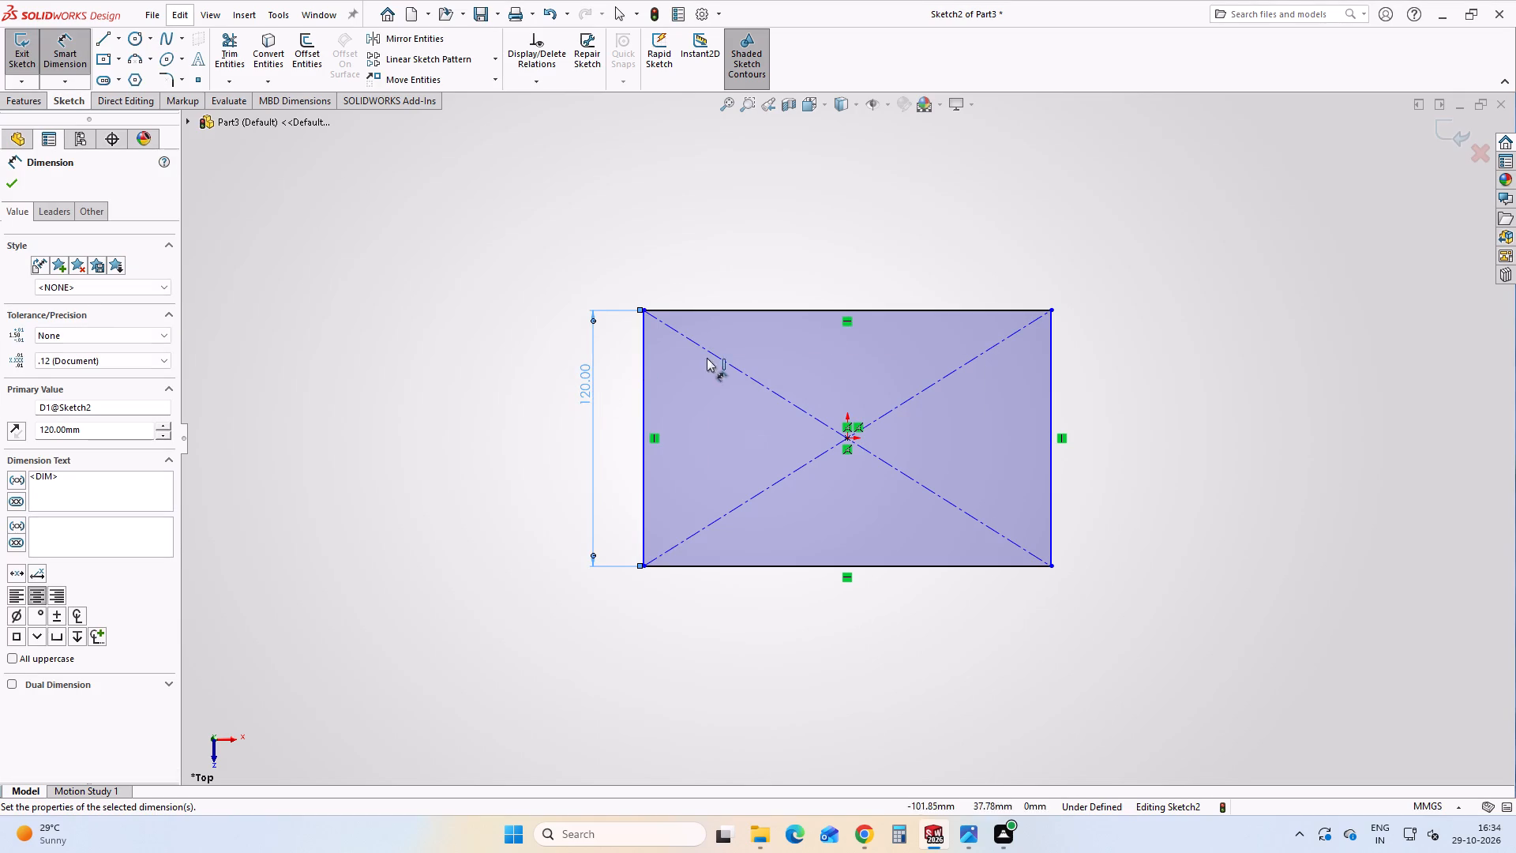
{"action": "left_click", "coordinate": [816, 311]}
{"action": "left_click", "coordinate": [816, 275]}
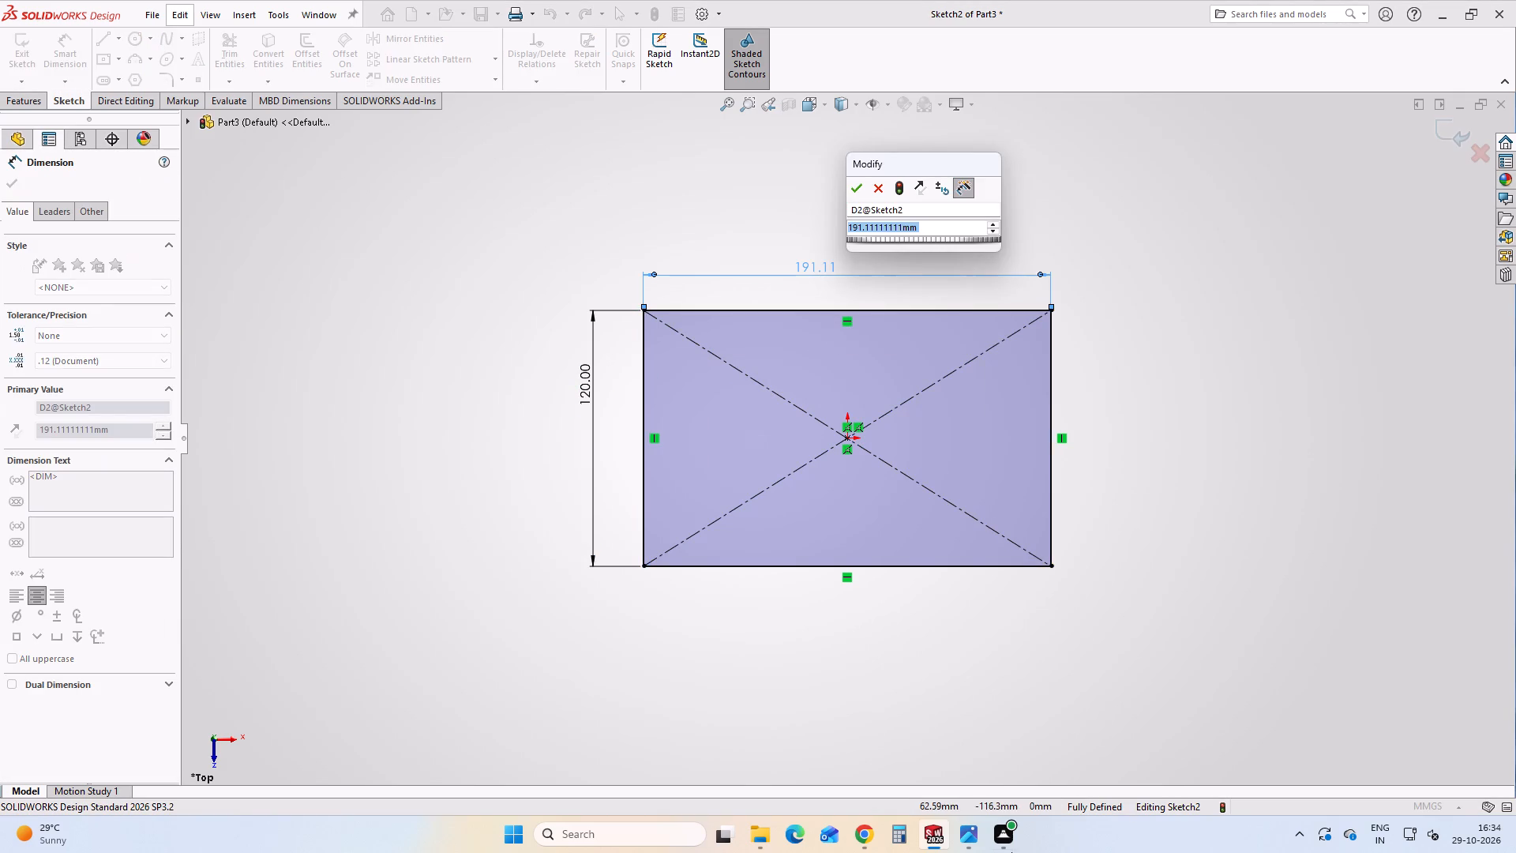
{"action": "left_click", "coordinate": [967, 834]}
{"action": "left_click", "coordinate": [967, 834]}
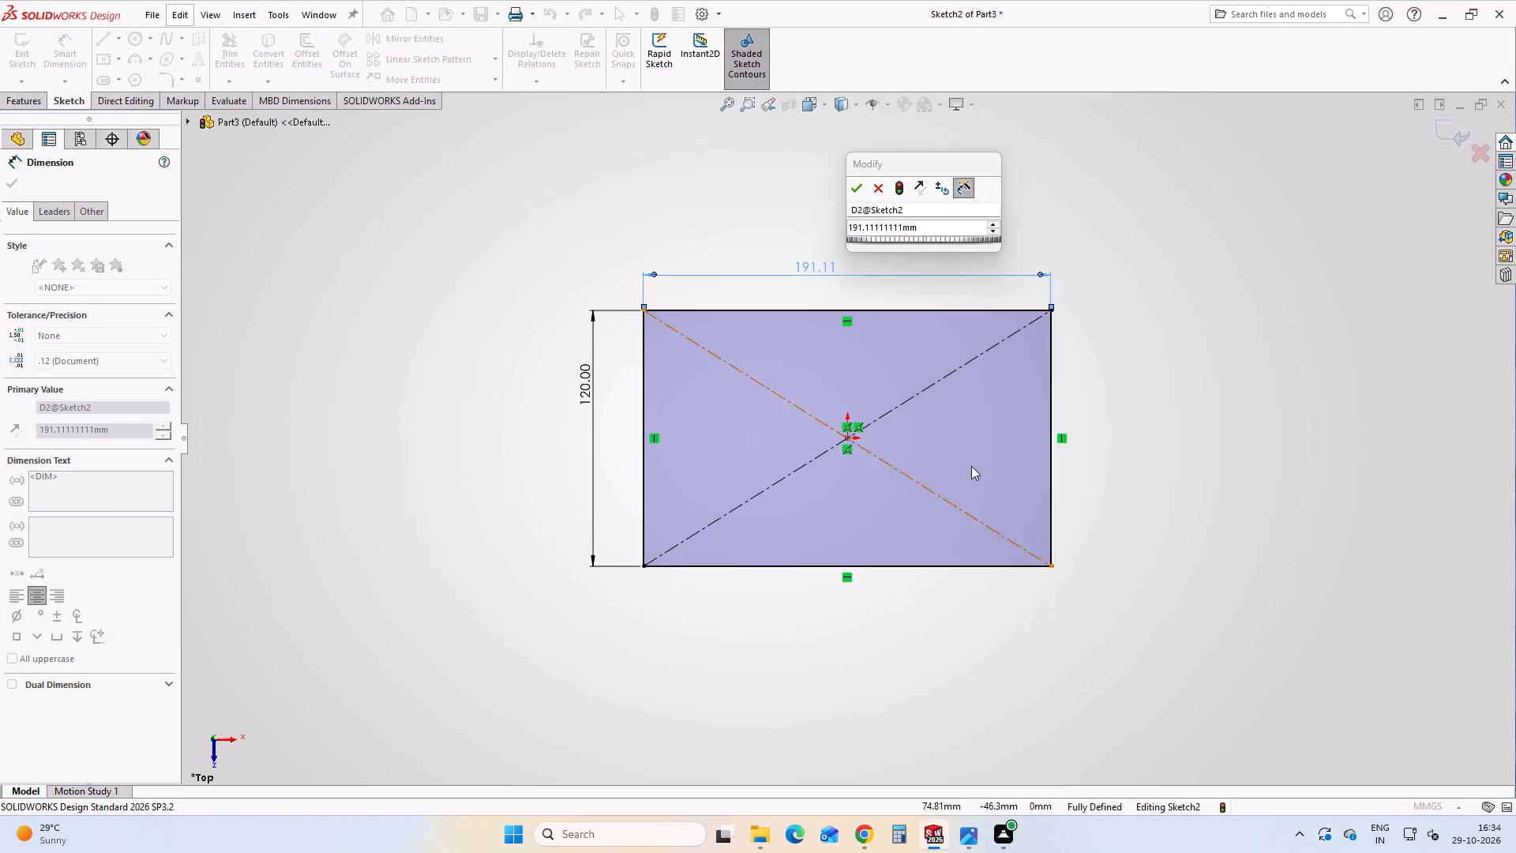
{"action": "left_click", "coordinate": [926, 232]}
{"action": "type", "text": "200"}
{"action": "key", "text": "Return"}
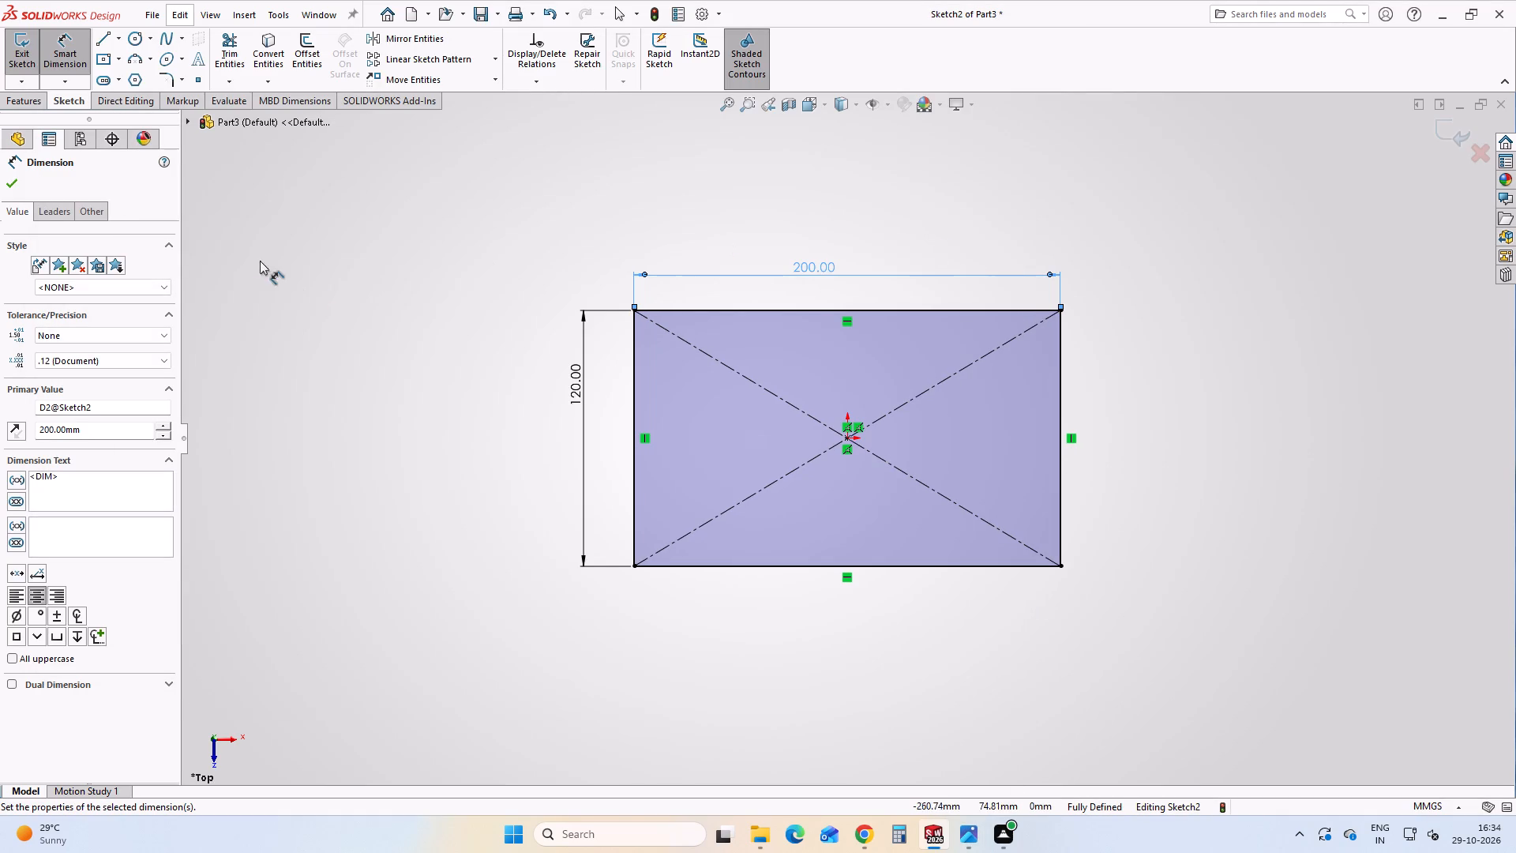
{"action": "left_click", "coordinate": [17, 184]}
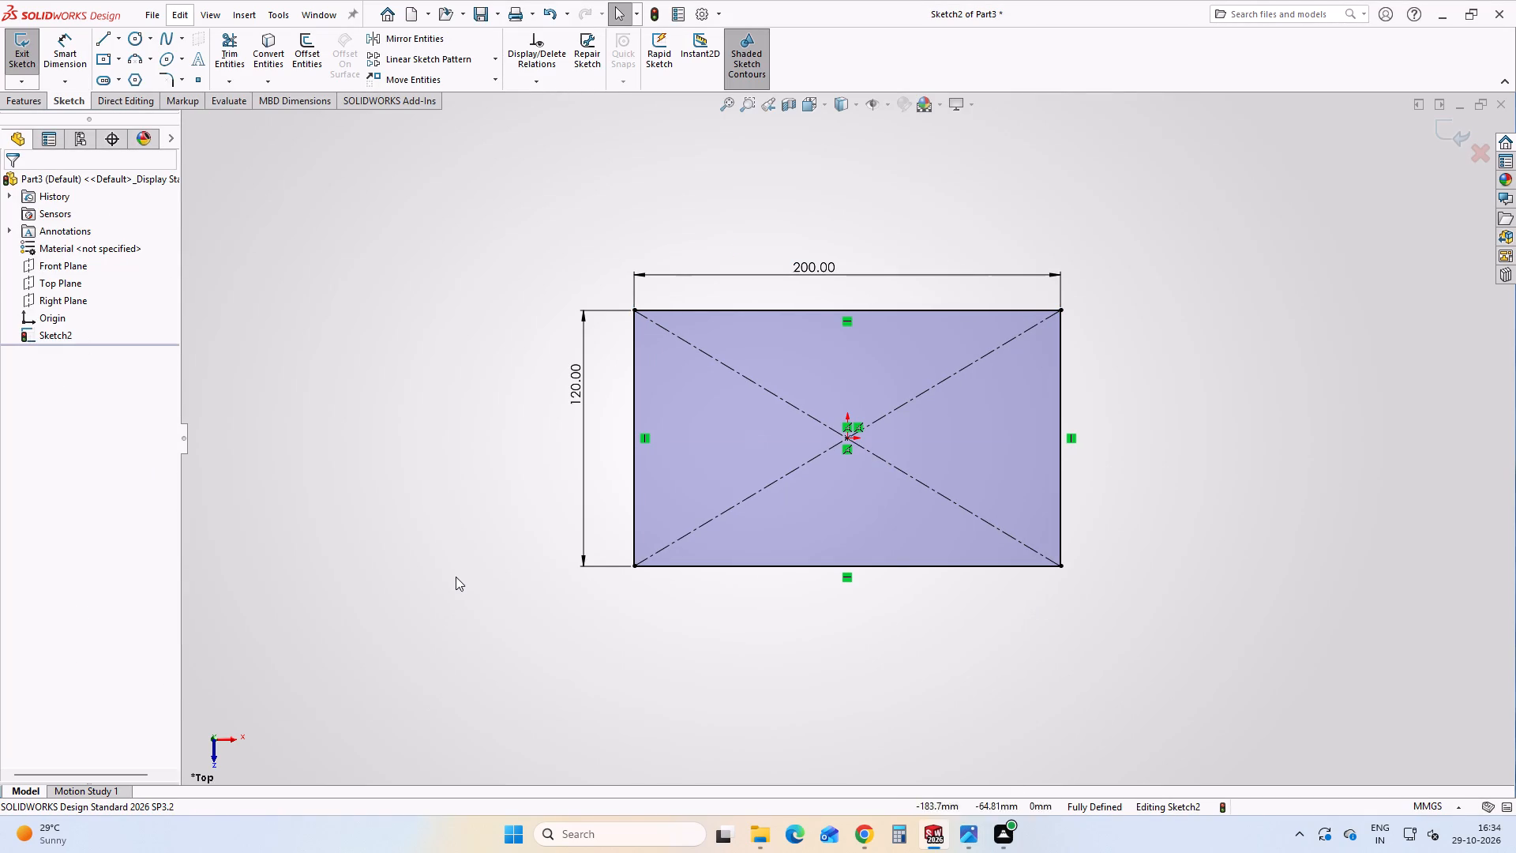
{"action": "left_click", "coordinate": [456, 577]}
Extrude the rectangle as a blind boss 15 mm deep to form the base plate.
{"action": "scroll", "coordinate": [776, 319], "scroll_direction": "up", "scroll_amount": 1}
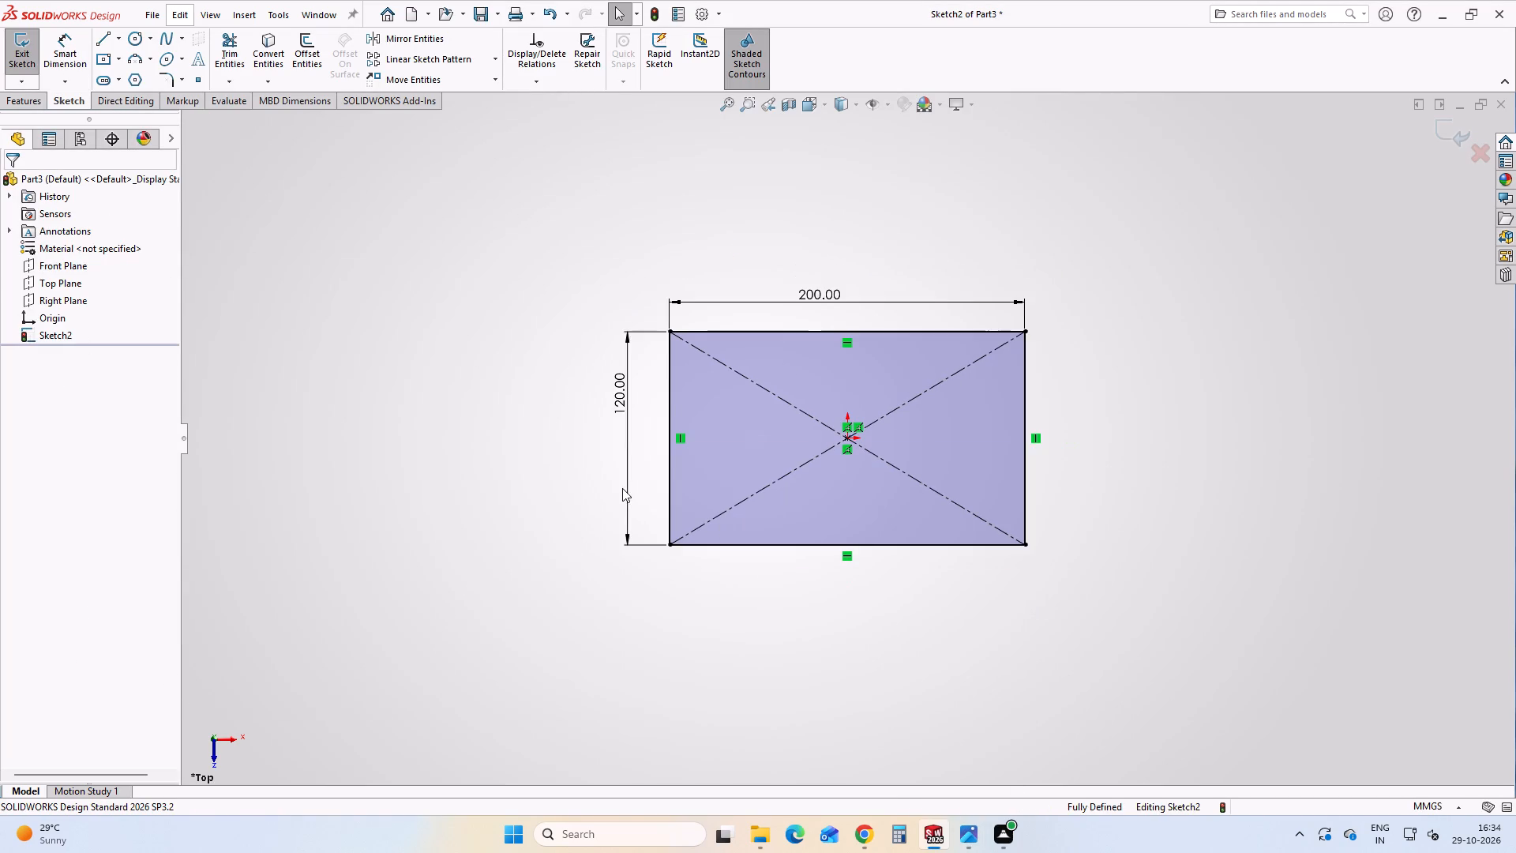
{"action": "scroll", "coordinate": [621, 487], "scroll_direction": "up", "scroll_amount": 1}
{"action": "middle_click_drag", "start_coordinate": [693, 418], "coordinate": [704, 371]}
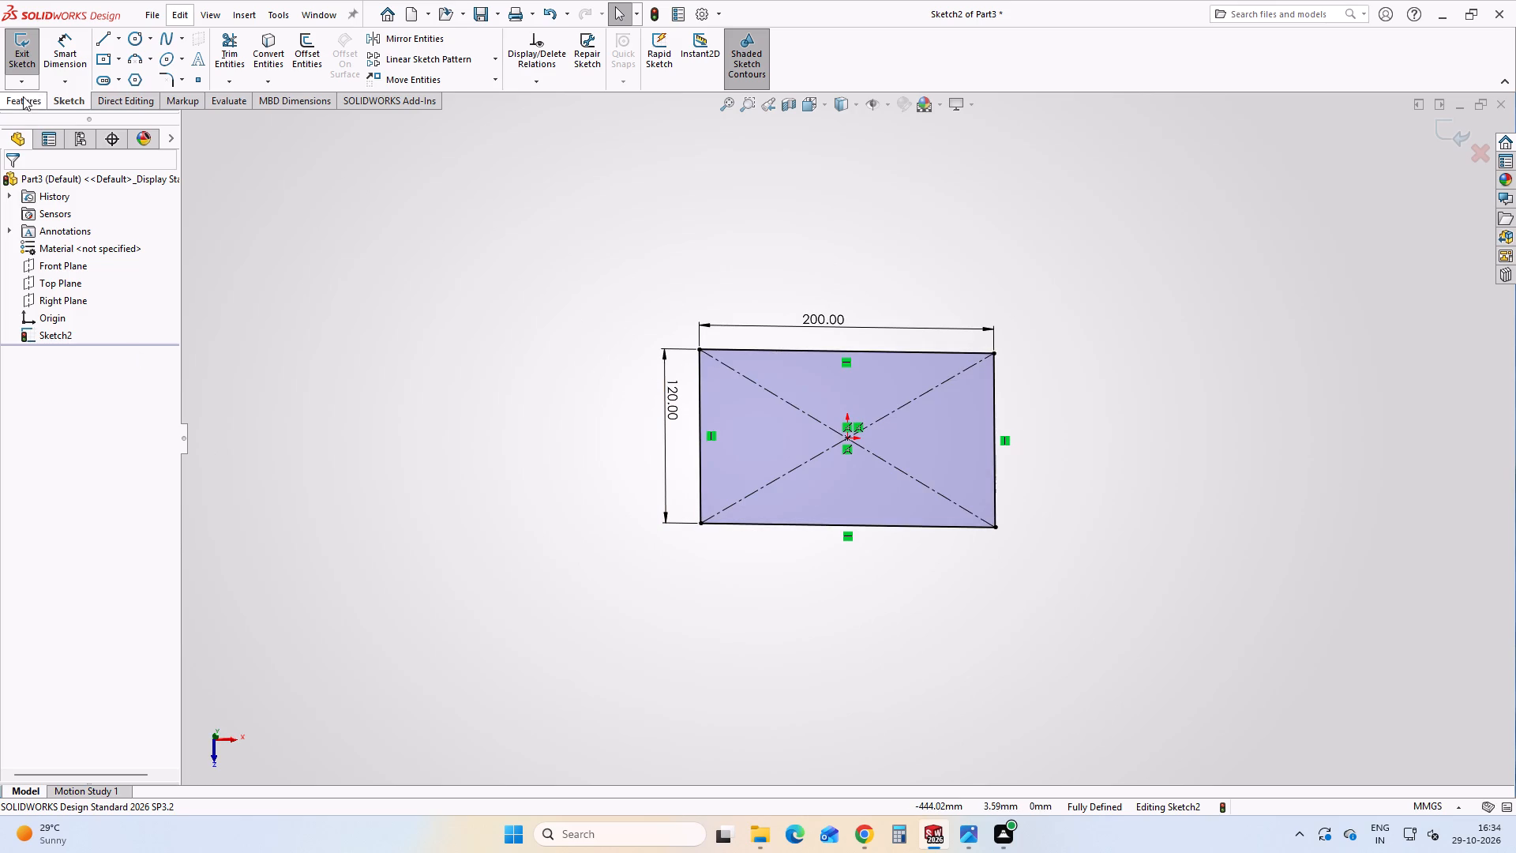
{"action": "left_click", "coordinate": [23, 96]}
{"action": "left_click", "coordinate": [41, 54]}
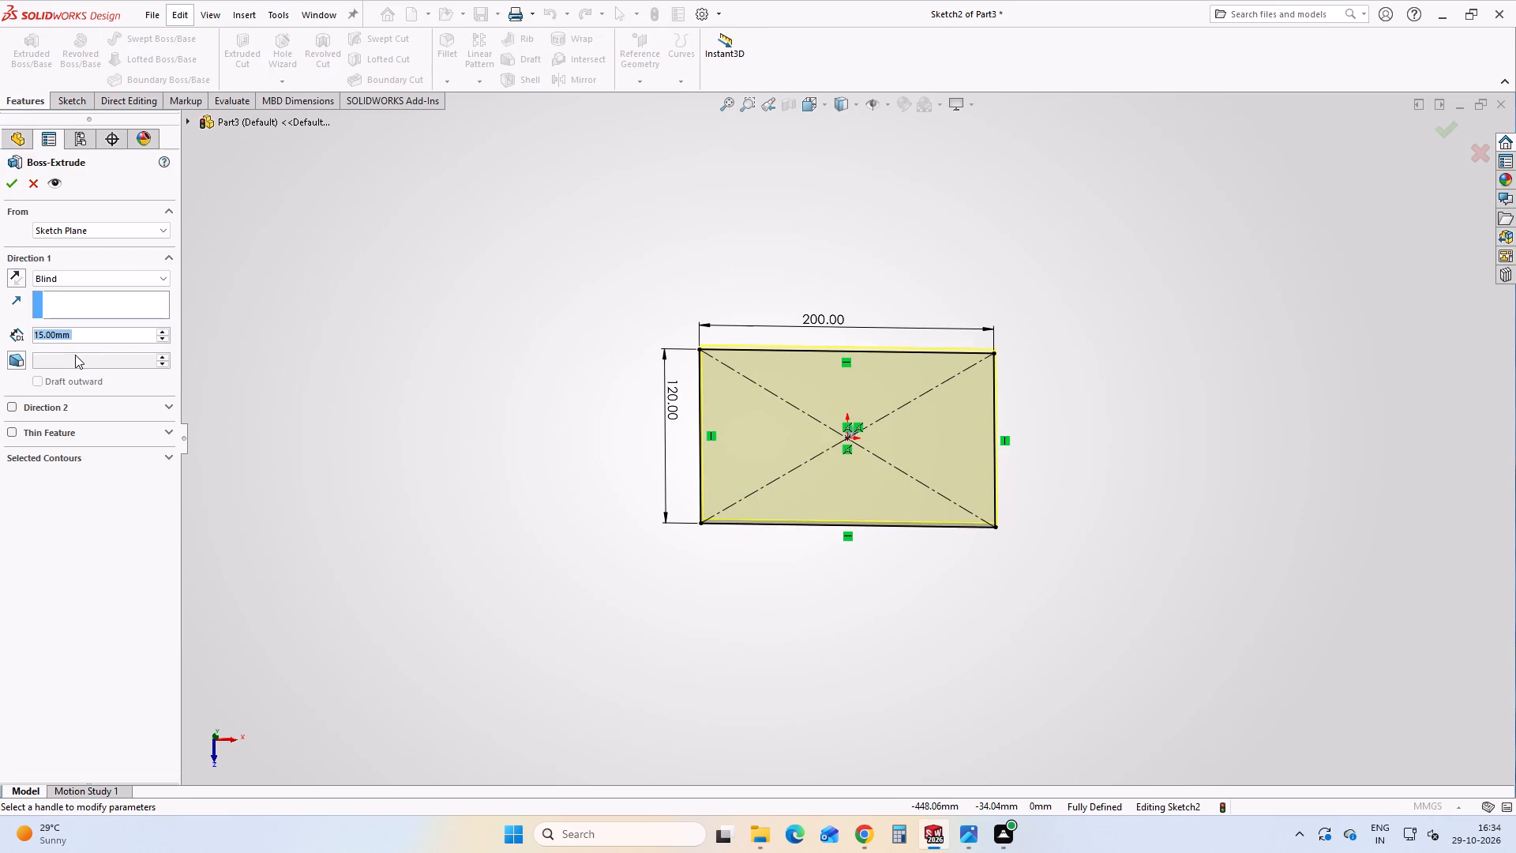
{"action": "key", "text": "Return"}
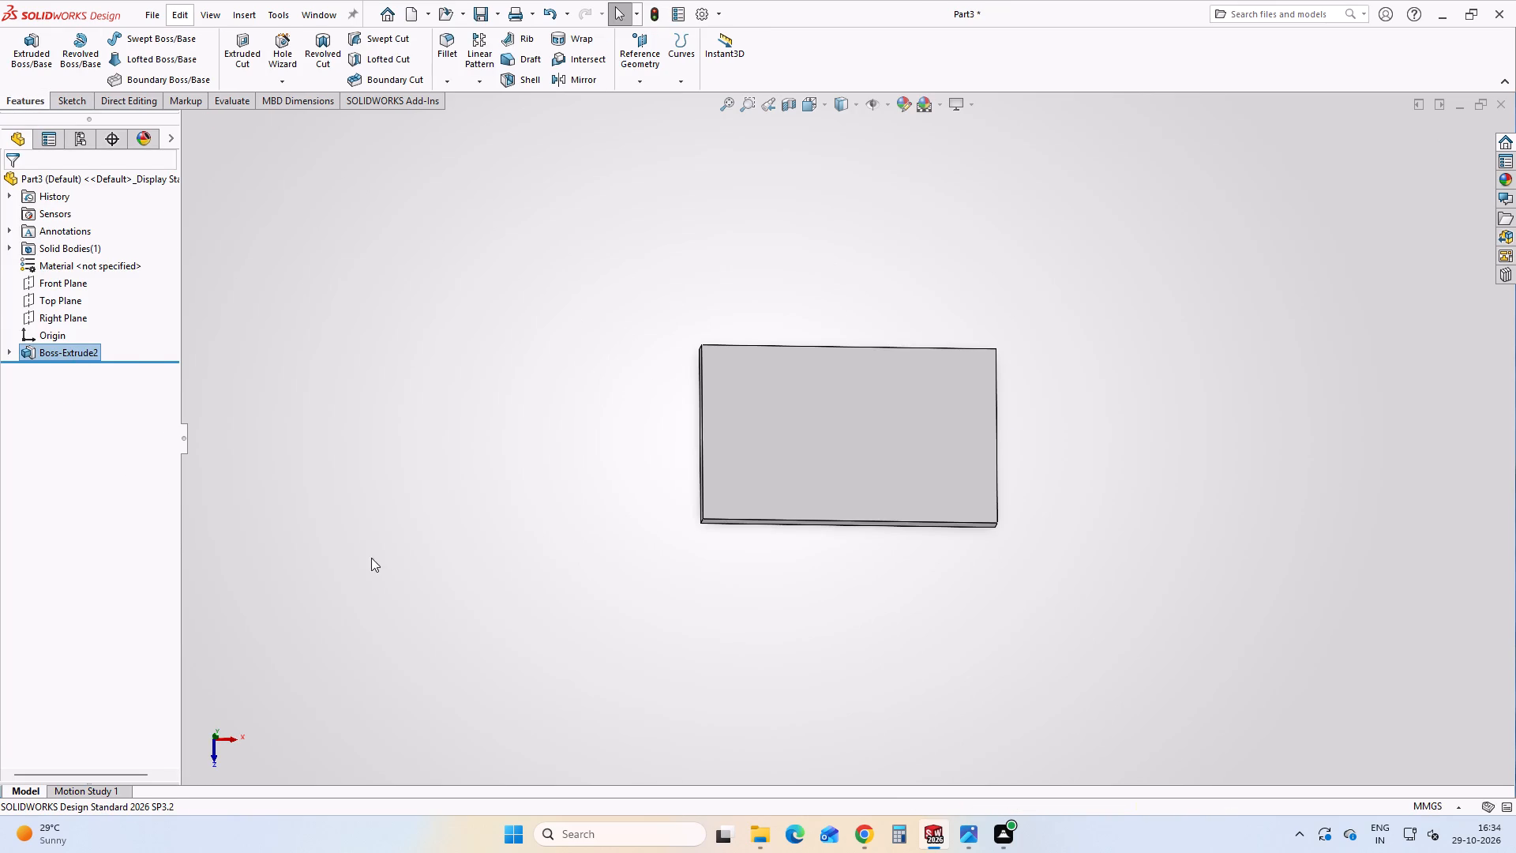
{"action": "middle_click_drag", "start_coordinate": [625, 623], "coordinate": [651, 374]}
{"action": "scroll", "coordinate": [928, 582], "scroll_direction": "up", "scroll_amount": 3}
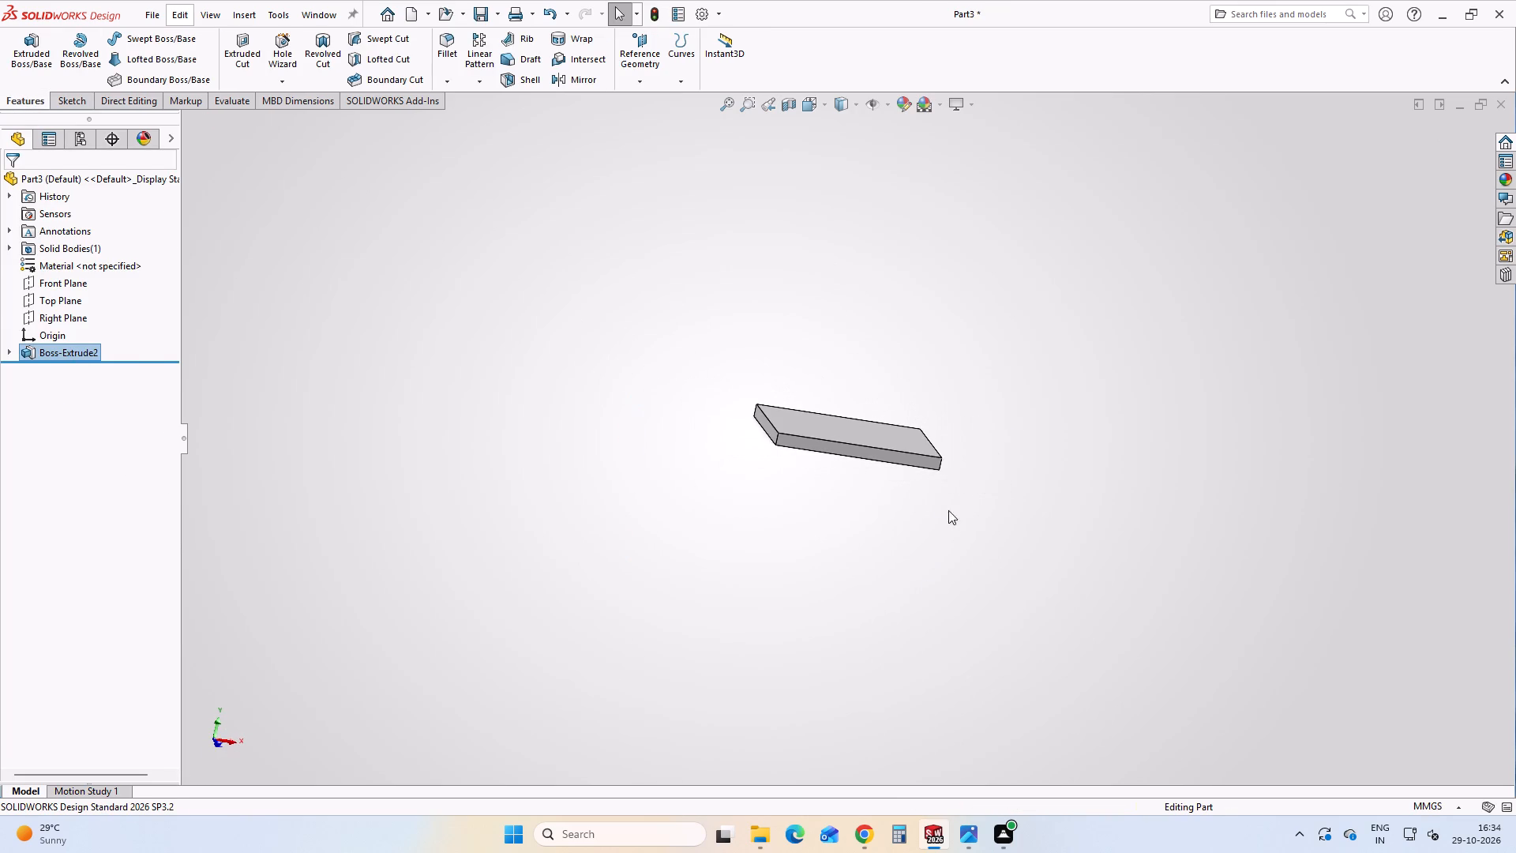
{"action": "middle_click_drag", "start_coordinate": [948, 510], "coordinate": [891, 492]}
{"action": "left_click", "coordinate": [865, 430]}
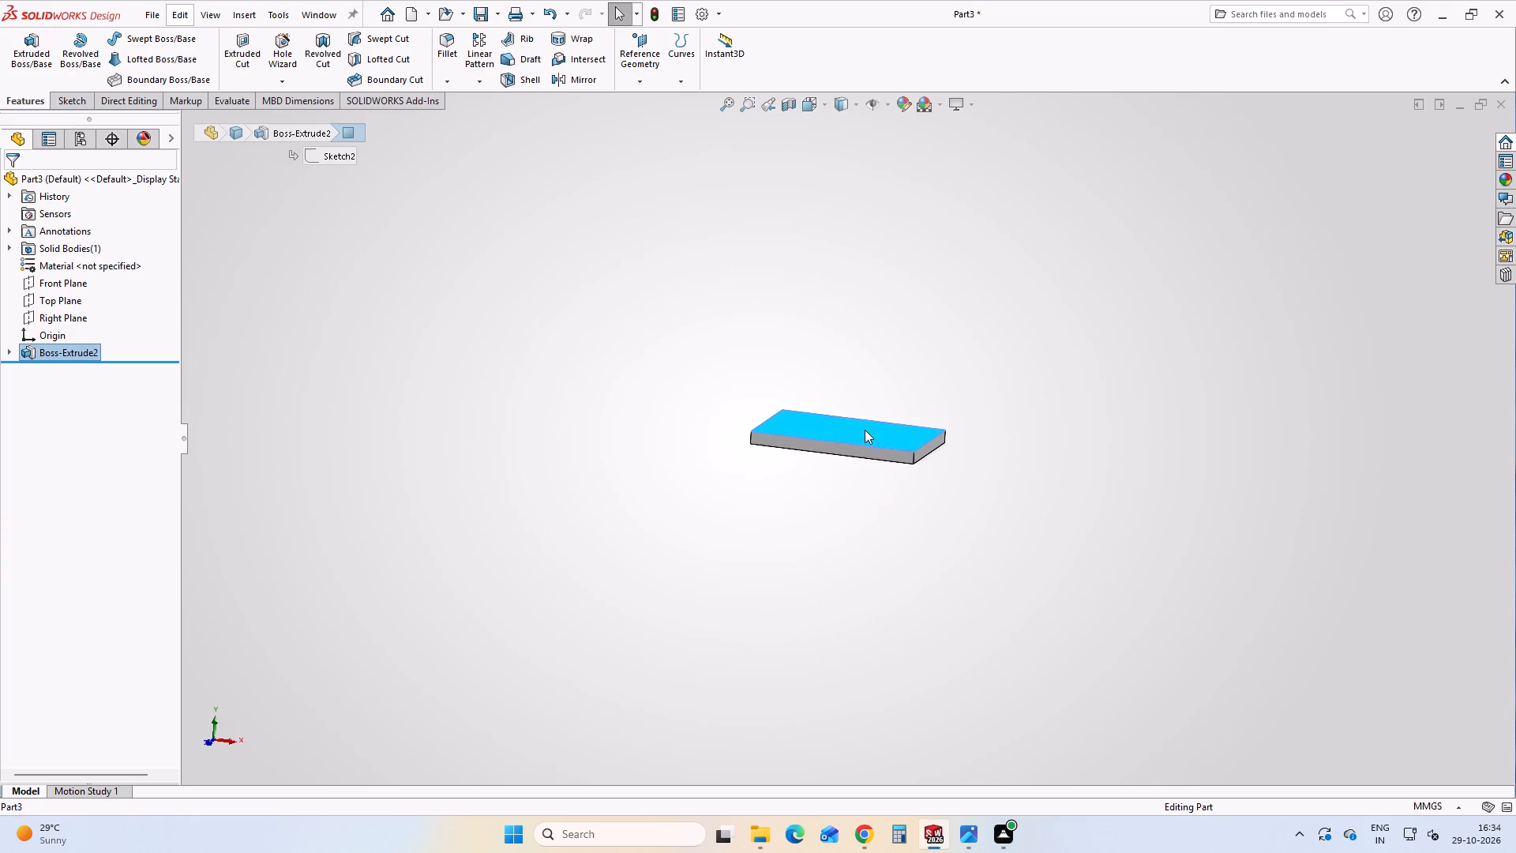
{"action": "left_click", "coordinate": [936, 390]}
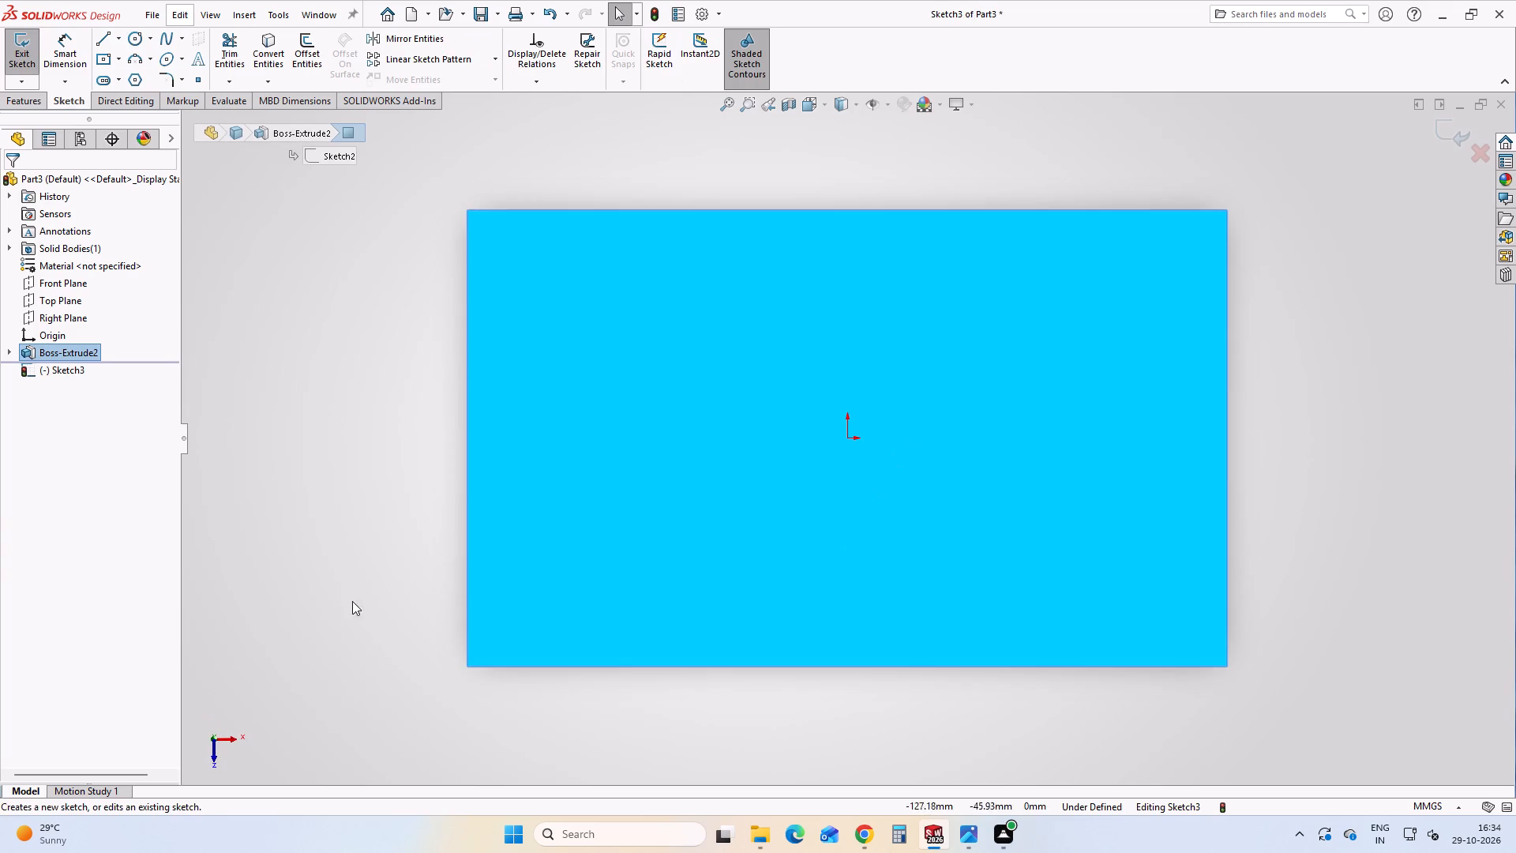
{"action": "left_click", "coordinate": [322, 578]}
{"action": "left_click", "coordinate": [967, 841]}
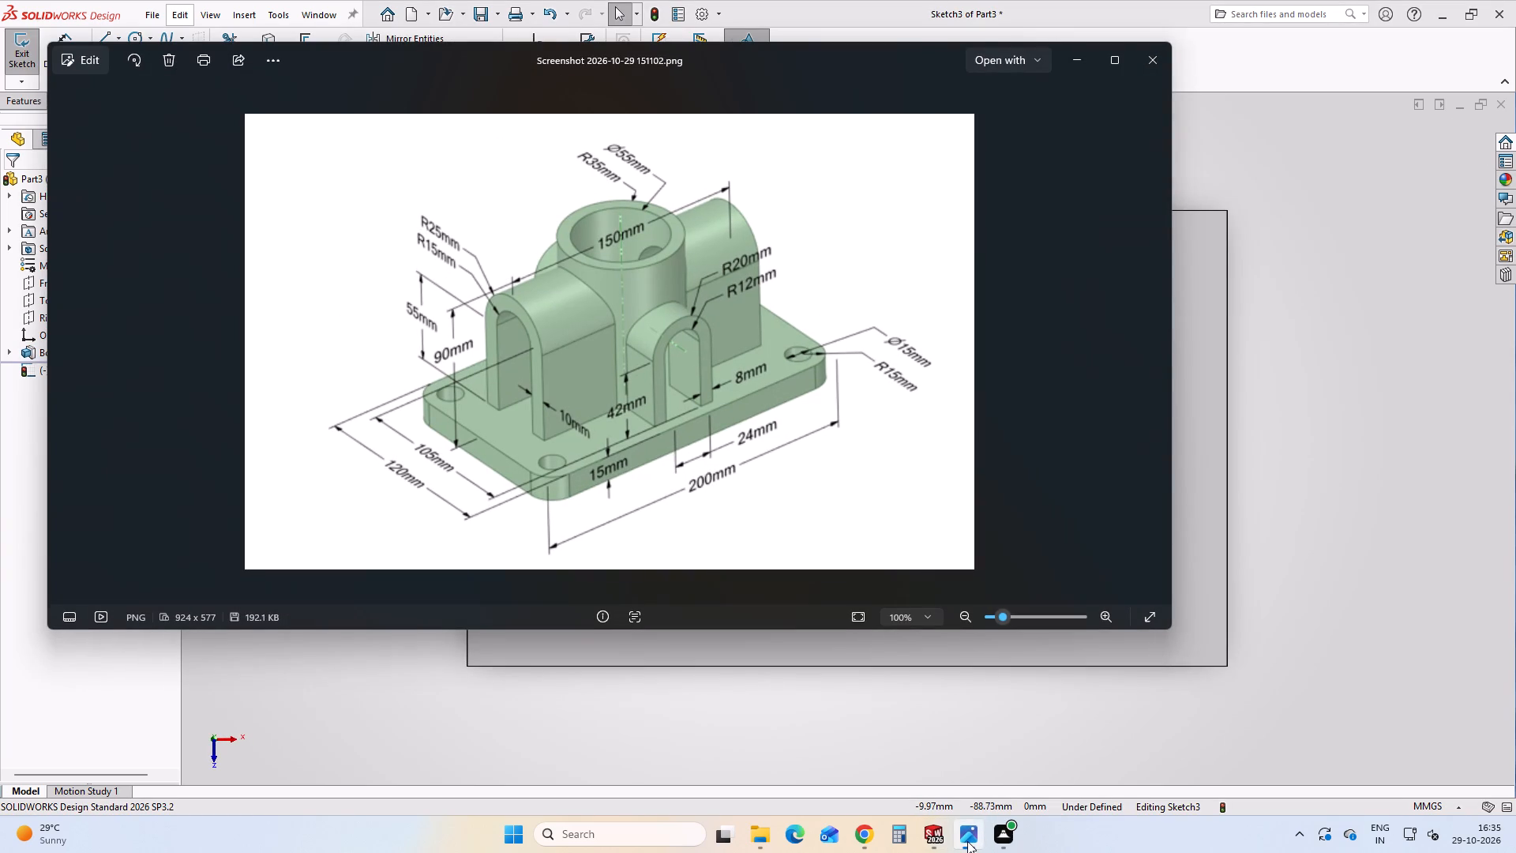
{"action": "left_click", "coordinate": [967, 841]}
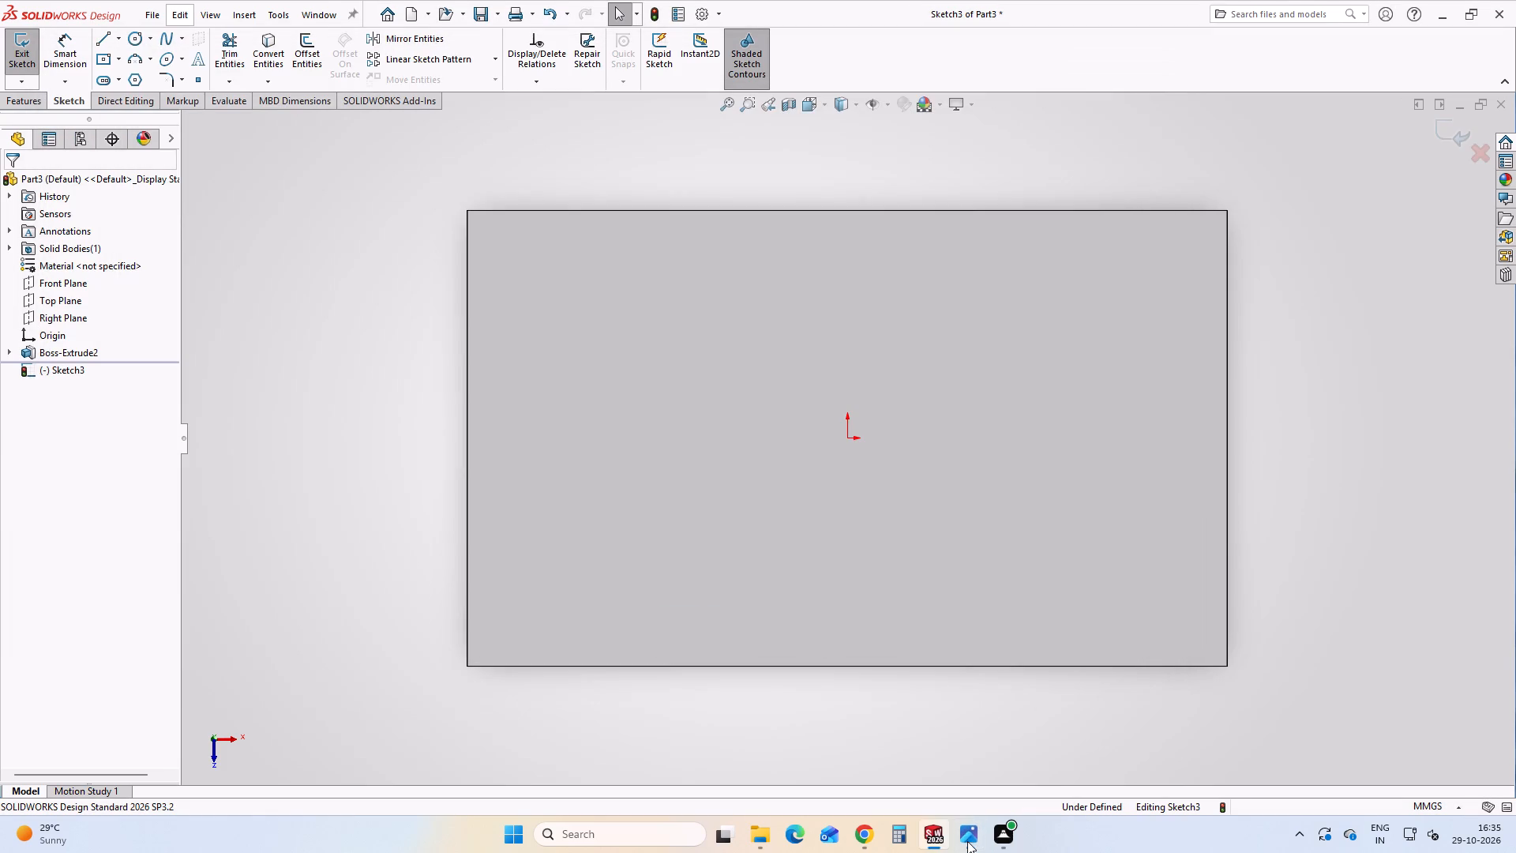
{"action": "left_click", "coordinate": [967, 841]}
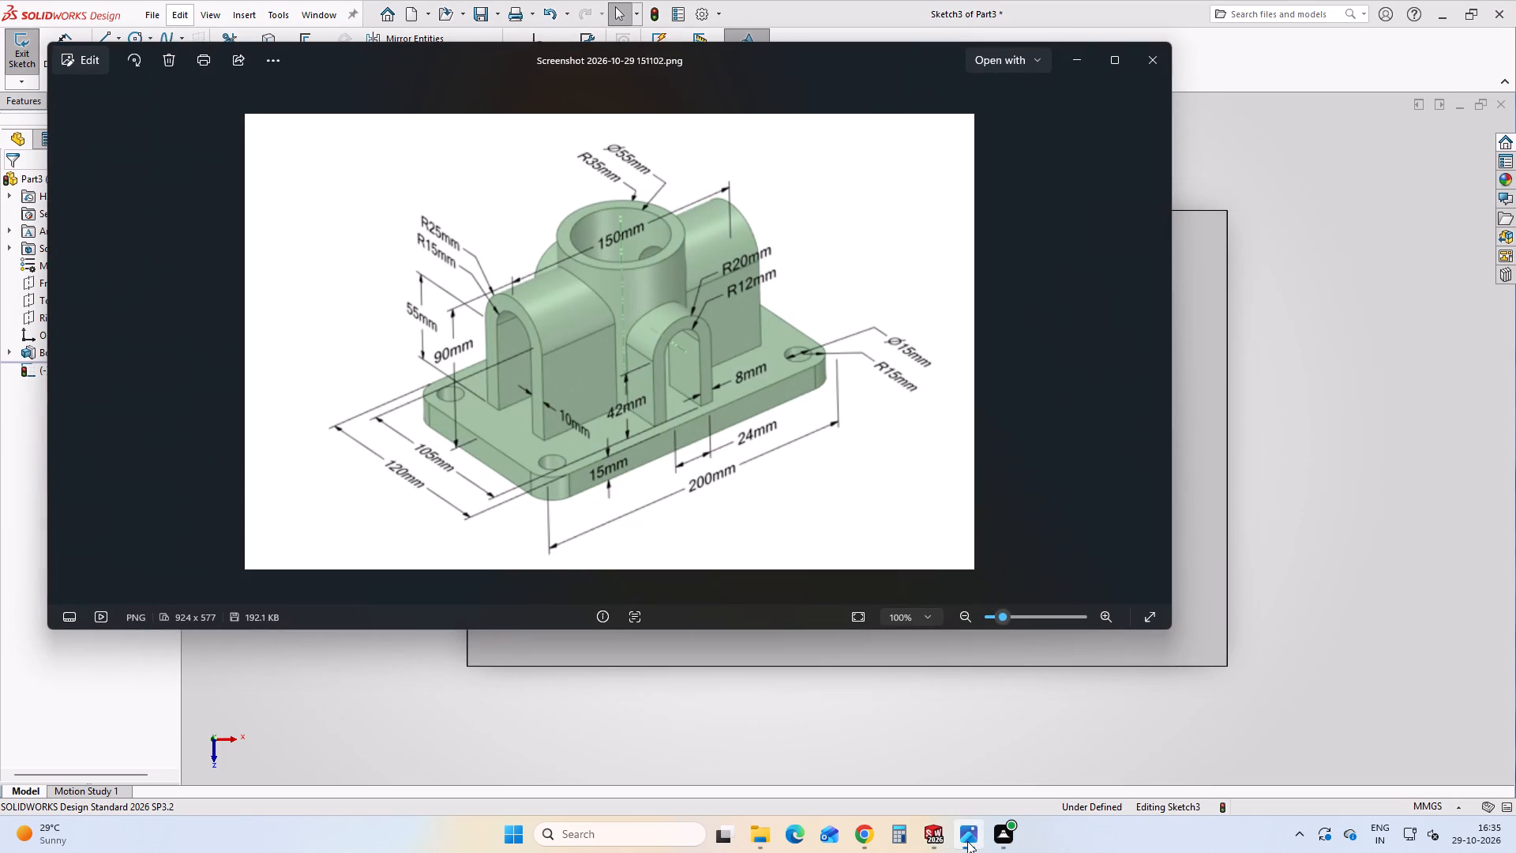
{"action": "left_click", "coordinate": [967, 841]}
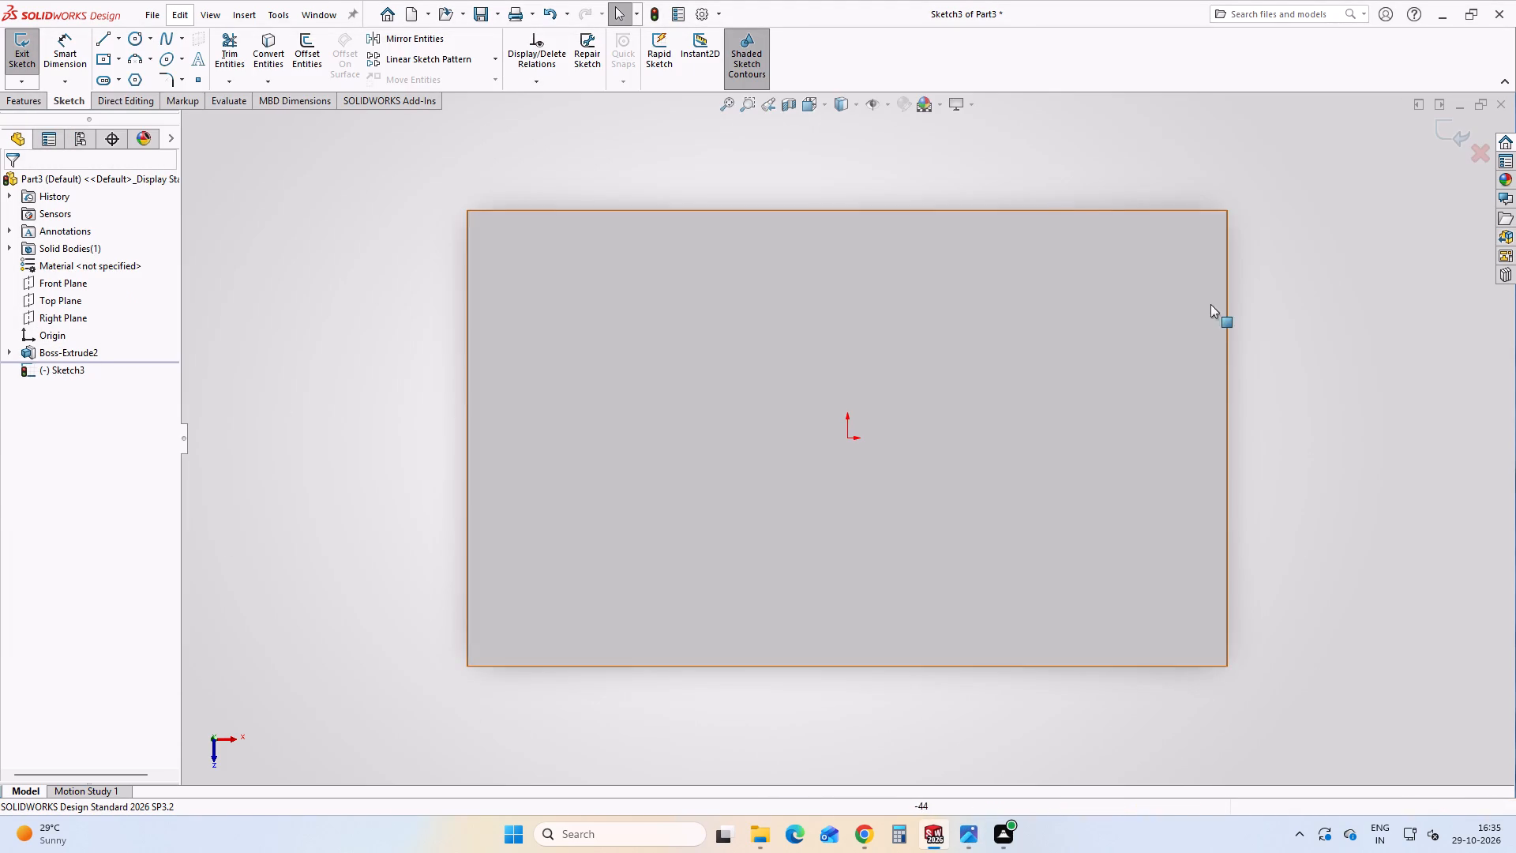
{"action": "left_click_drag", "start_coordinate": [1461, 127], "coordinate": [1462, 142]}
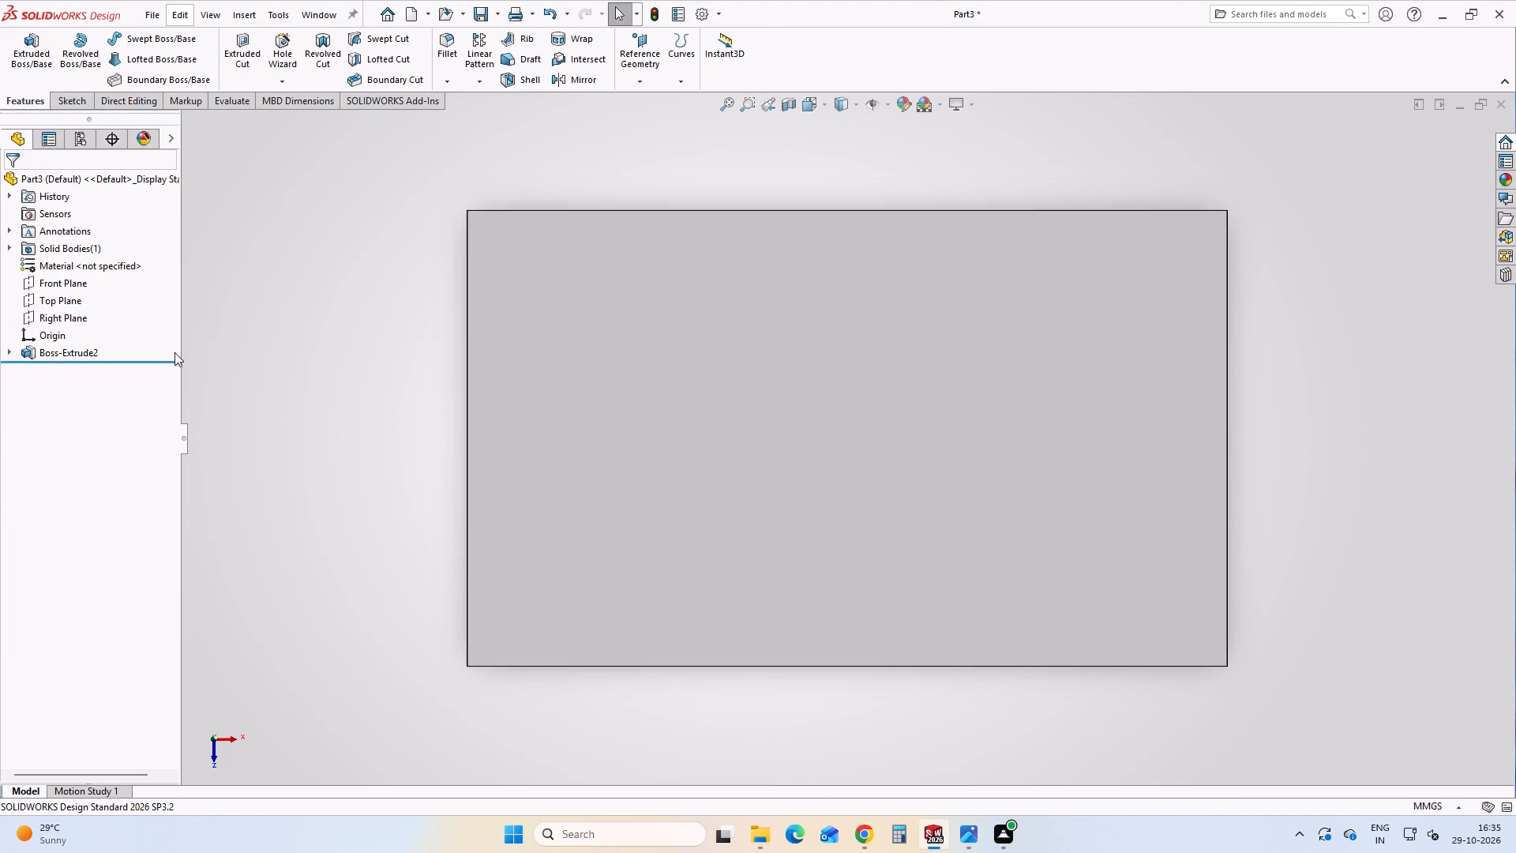
Reopen the base plate extrusion's sketch for editing and check the corner details in the reference image.
{"action": "left_click", "coordinate": [74, 349]}
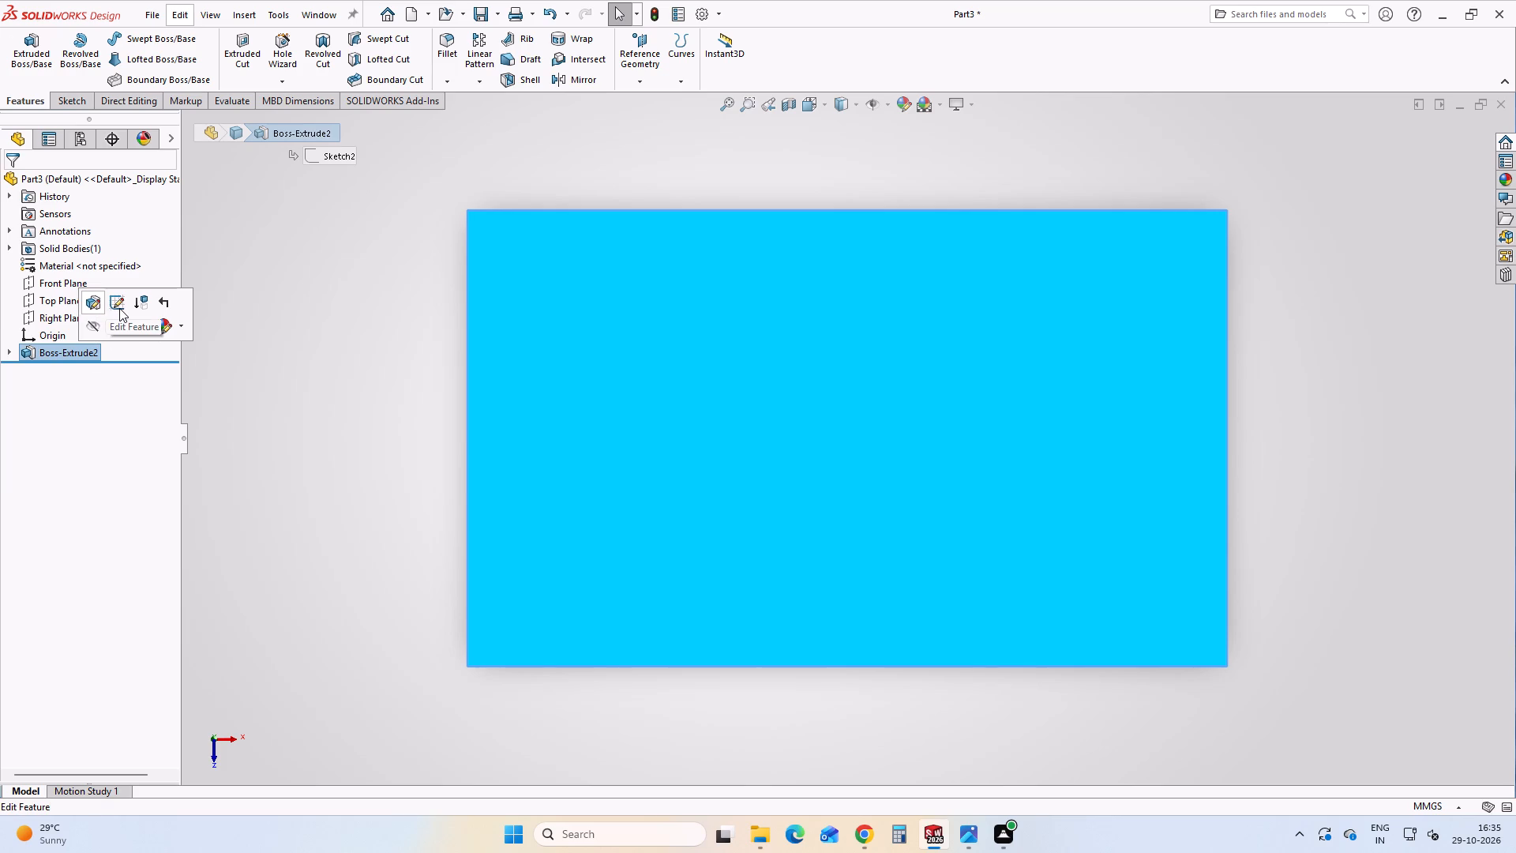
{"action": "left_click", "coordinate": [119, 308]}
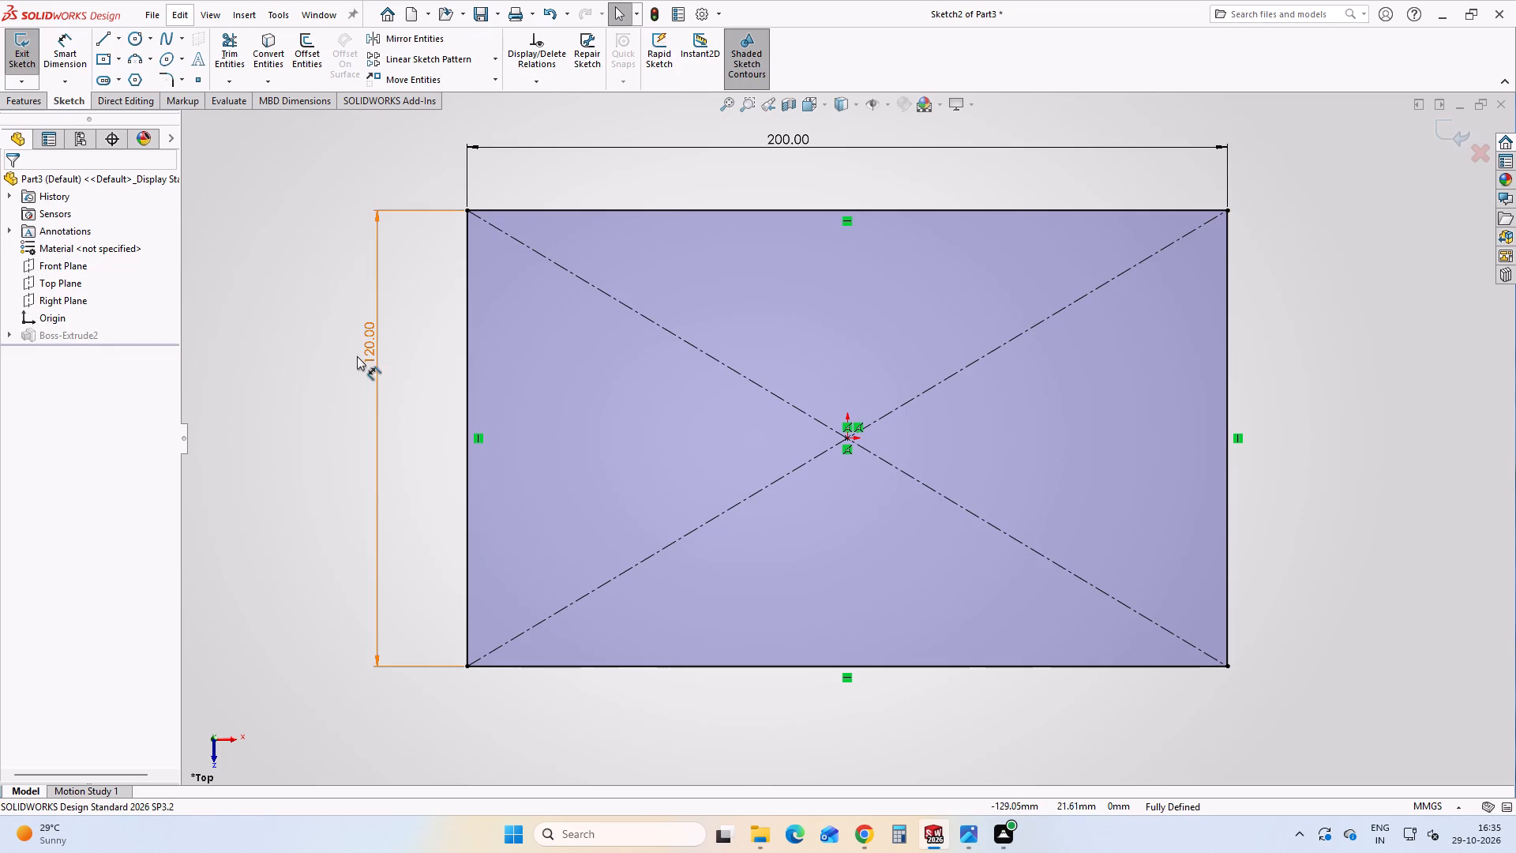
{"action": "left_click", "coordinate": [329, 339]}
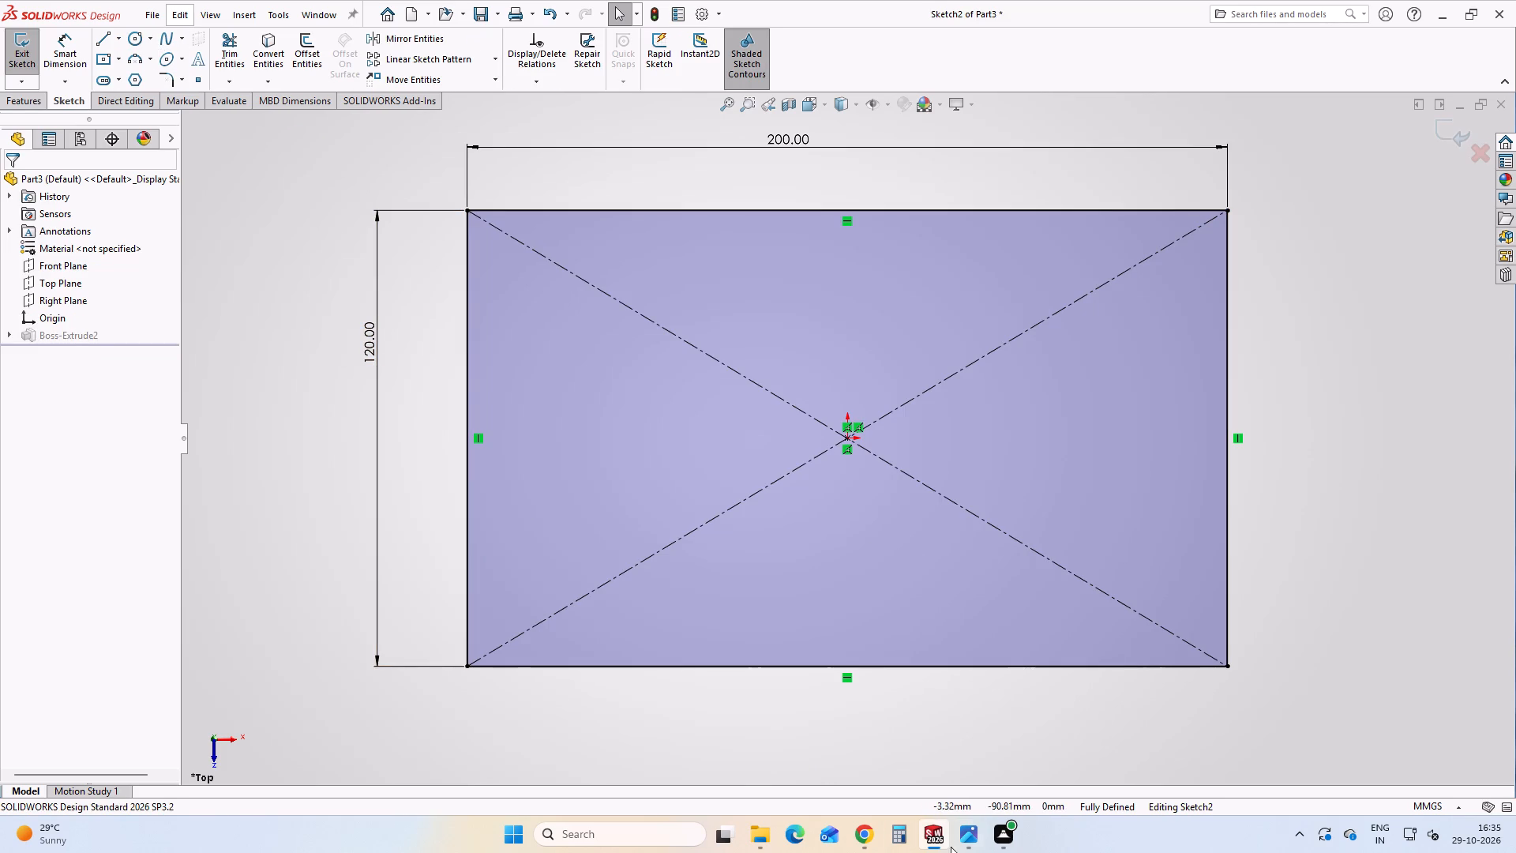
{"action": "left_click", "coordinate": [964, 838]}
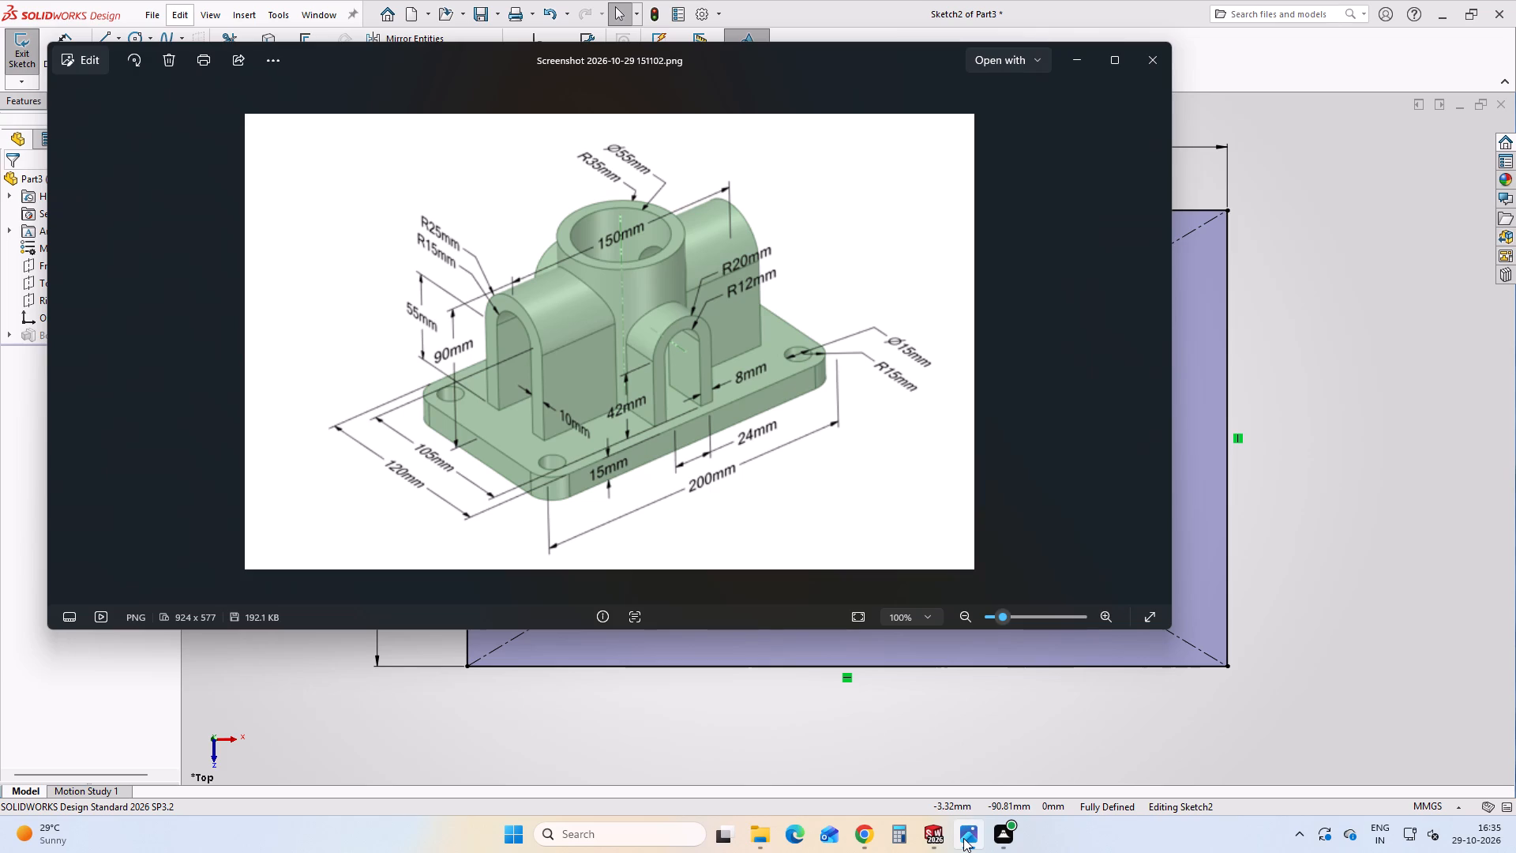
{"action": "left_click", "coordinate": [963, 838]}
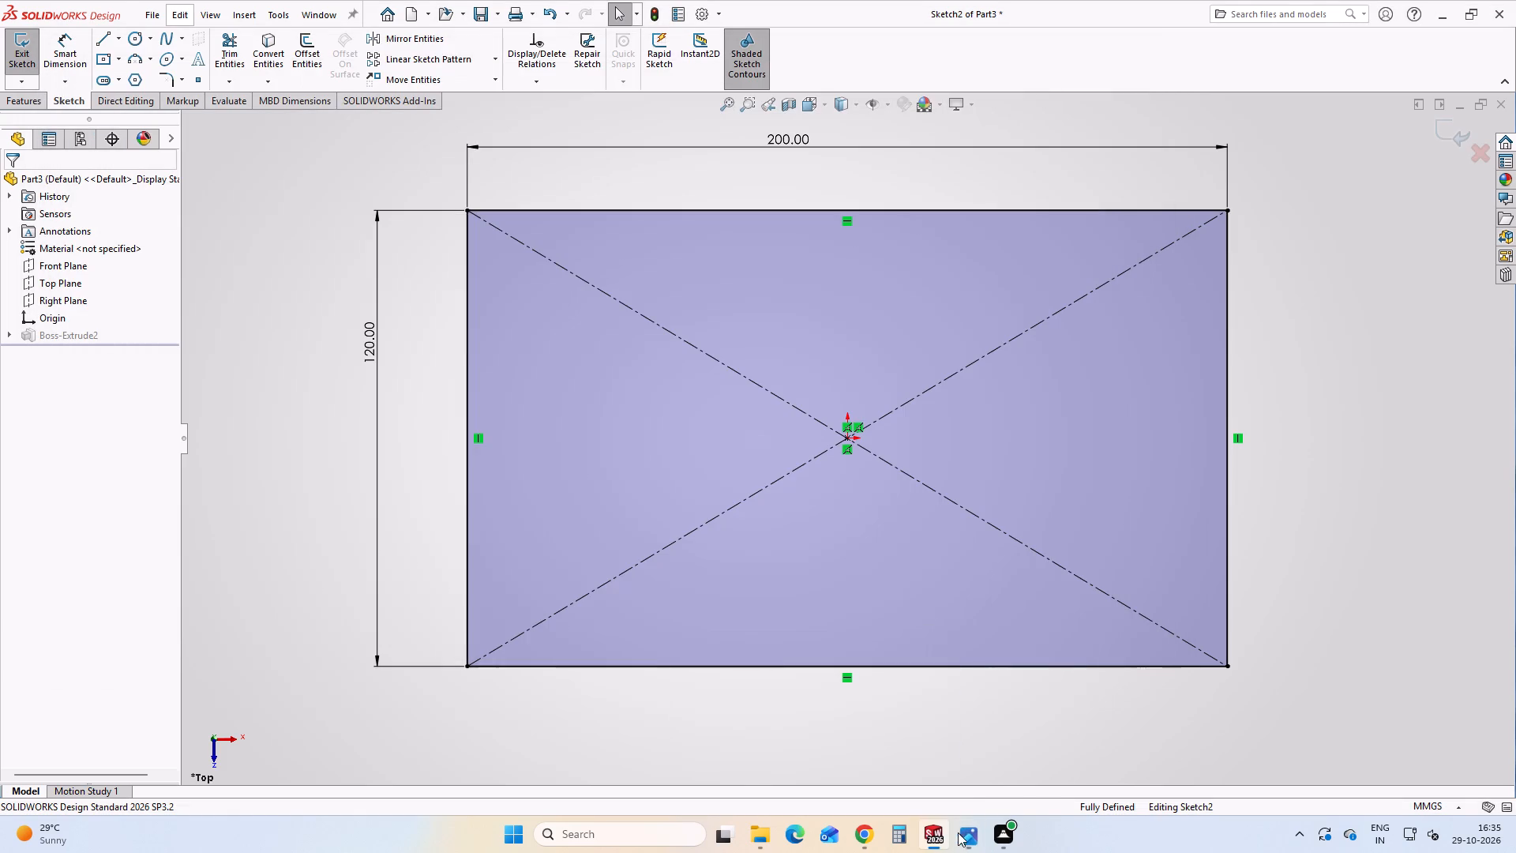
Round all four corners of the base rectangle with 15 mm sketch fillets.
{"action": "left_click", "coordinate": [81, 52]}
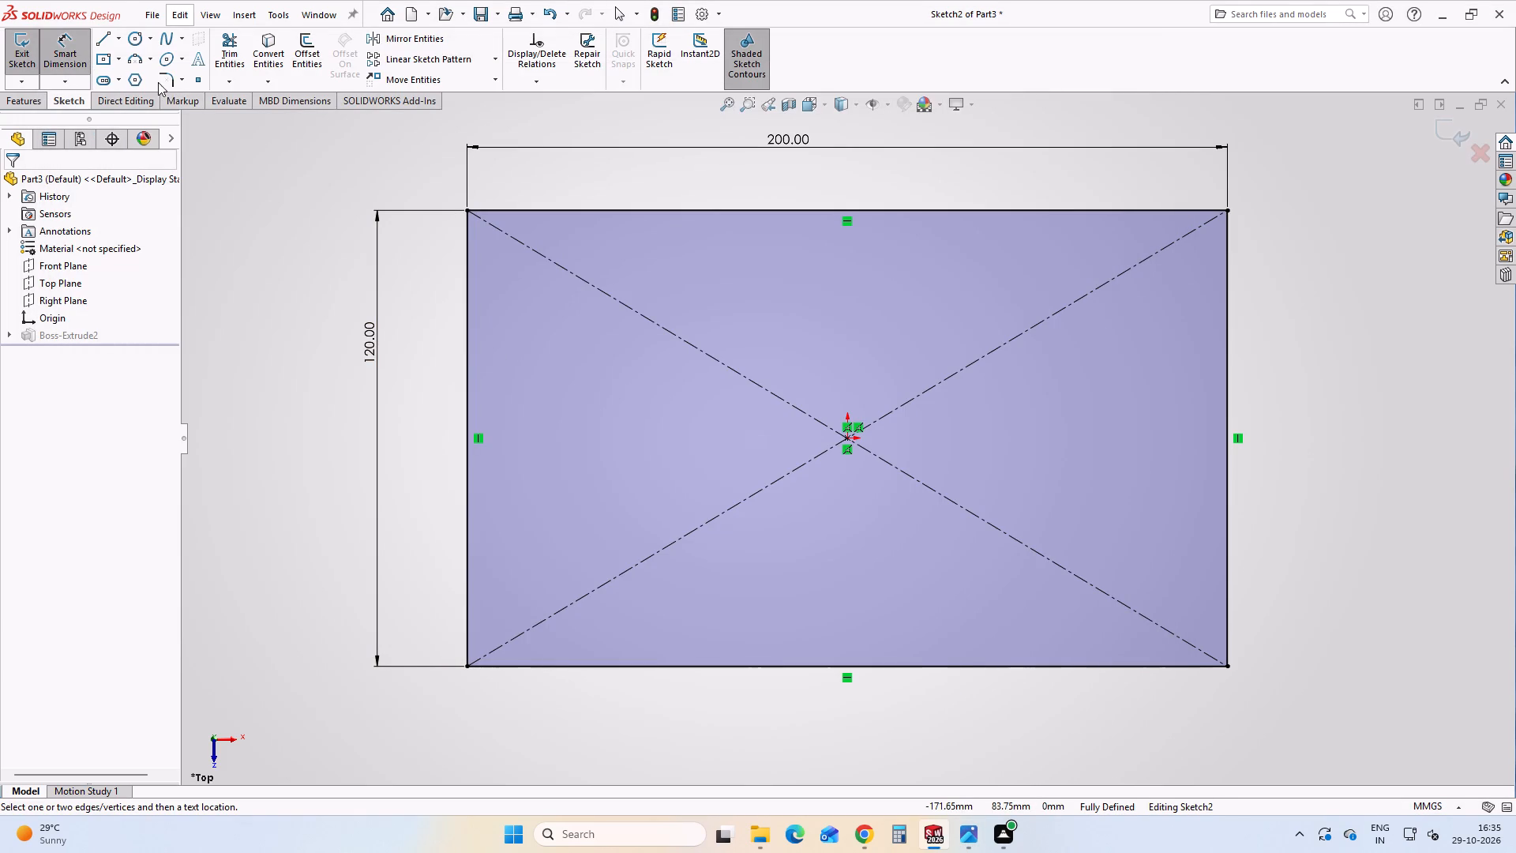
{"action": "left_click", "coordinate": [163, 82]}
{"action": "left_click", "coordinate": [466, 254]}
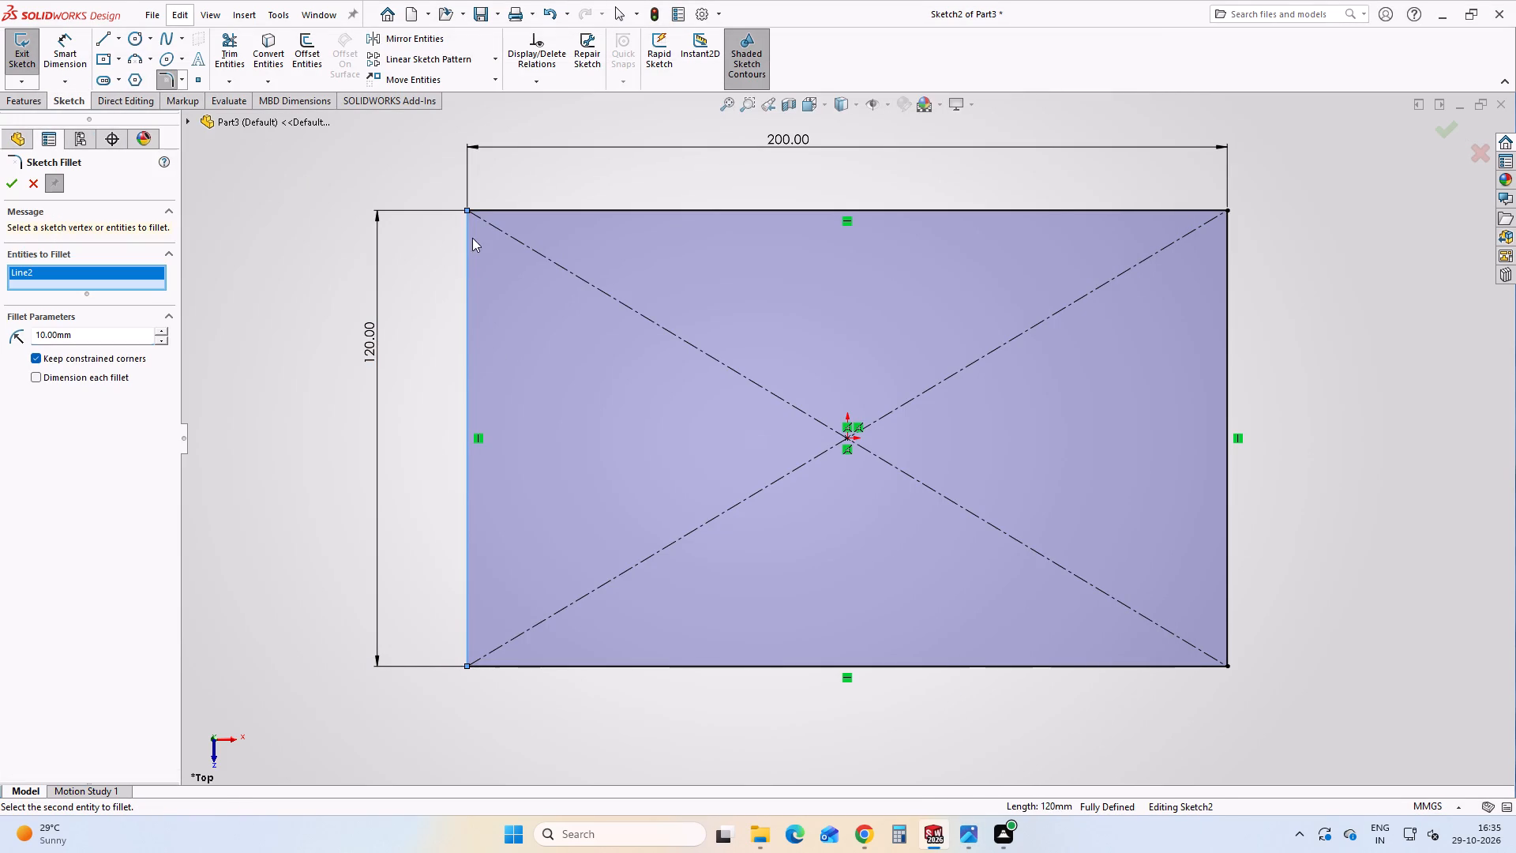
{"action": "left_click", "coordinate": [488, 210]}
{"action": "double_click", "coordinate": [78, 339]}
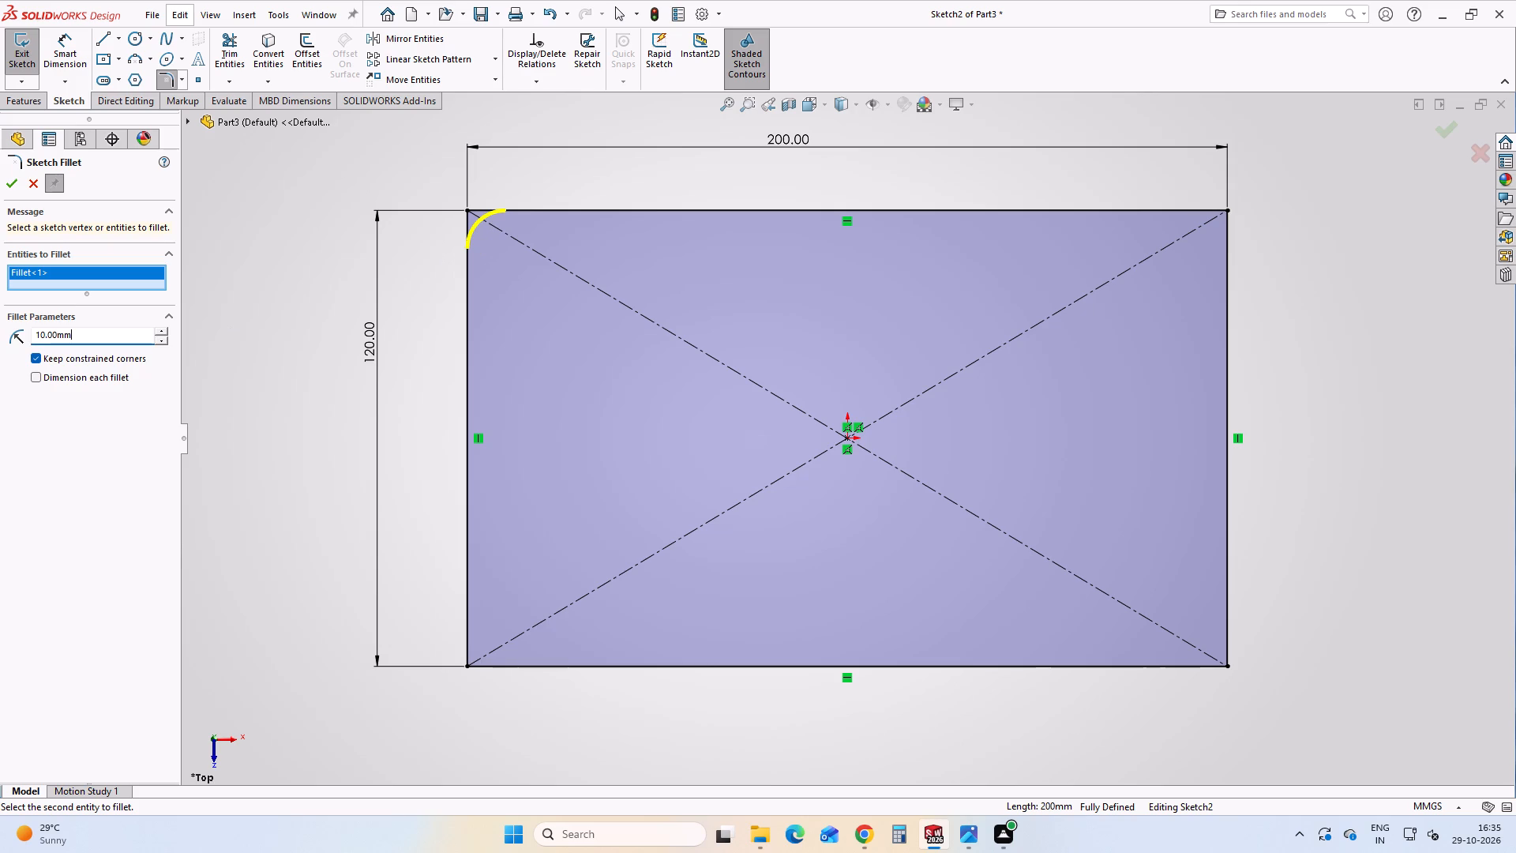
{"action": "type", "text": "15"}
{"action": "key", "text": "Return"}
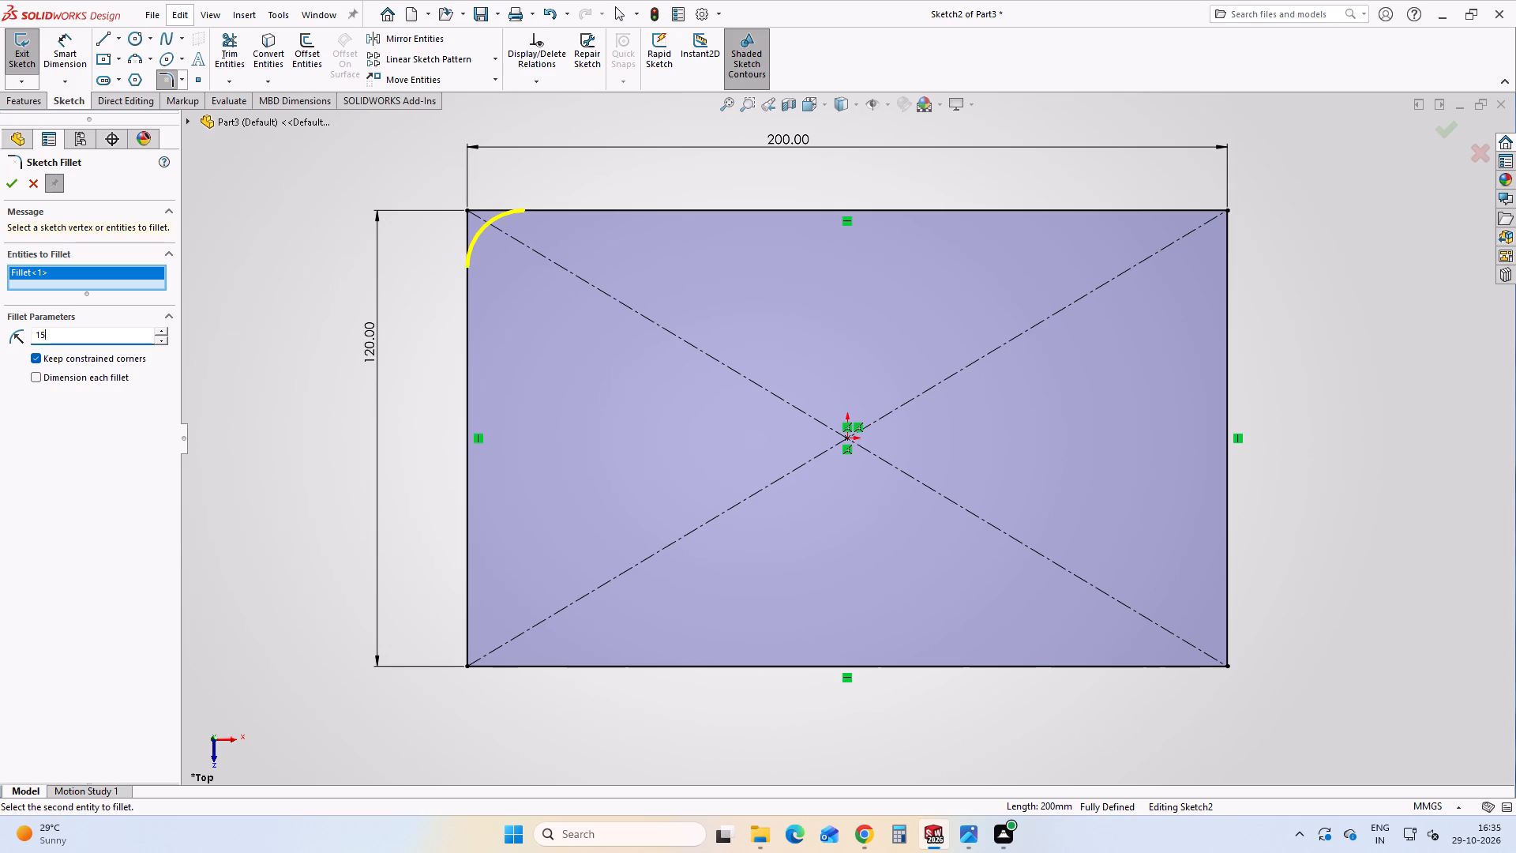
{"action": "left_click", "coordinate": [1152, 209]}
{"action": "left_click", "coordinate": [1231, 256]}
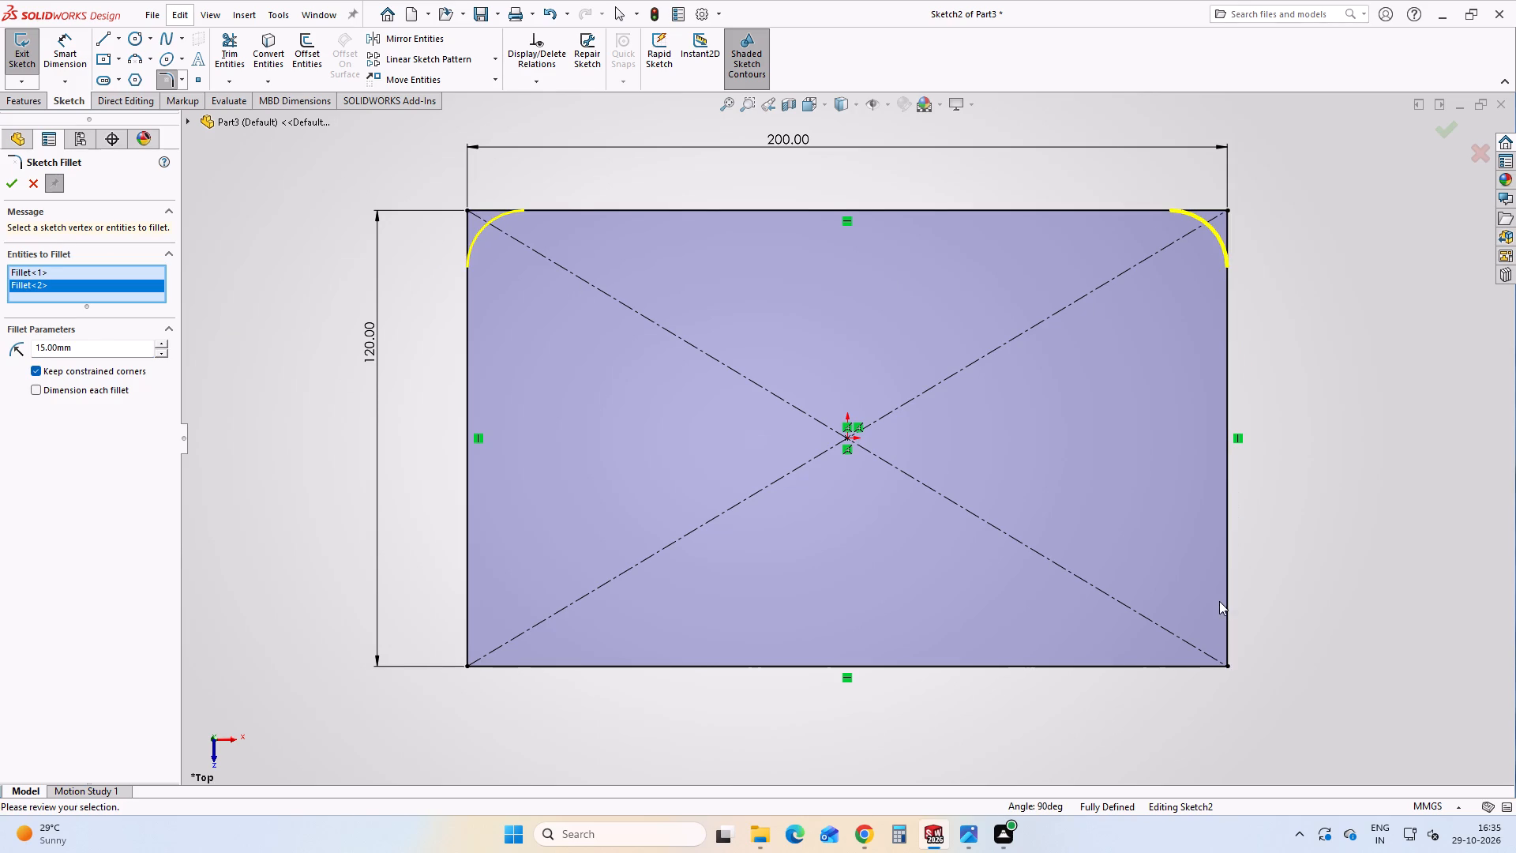
{"action": "left_click", "coordinate": [1211, 669]}
{"action": "left_click", "coordinate": [1231, 647]}
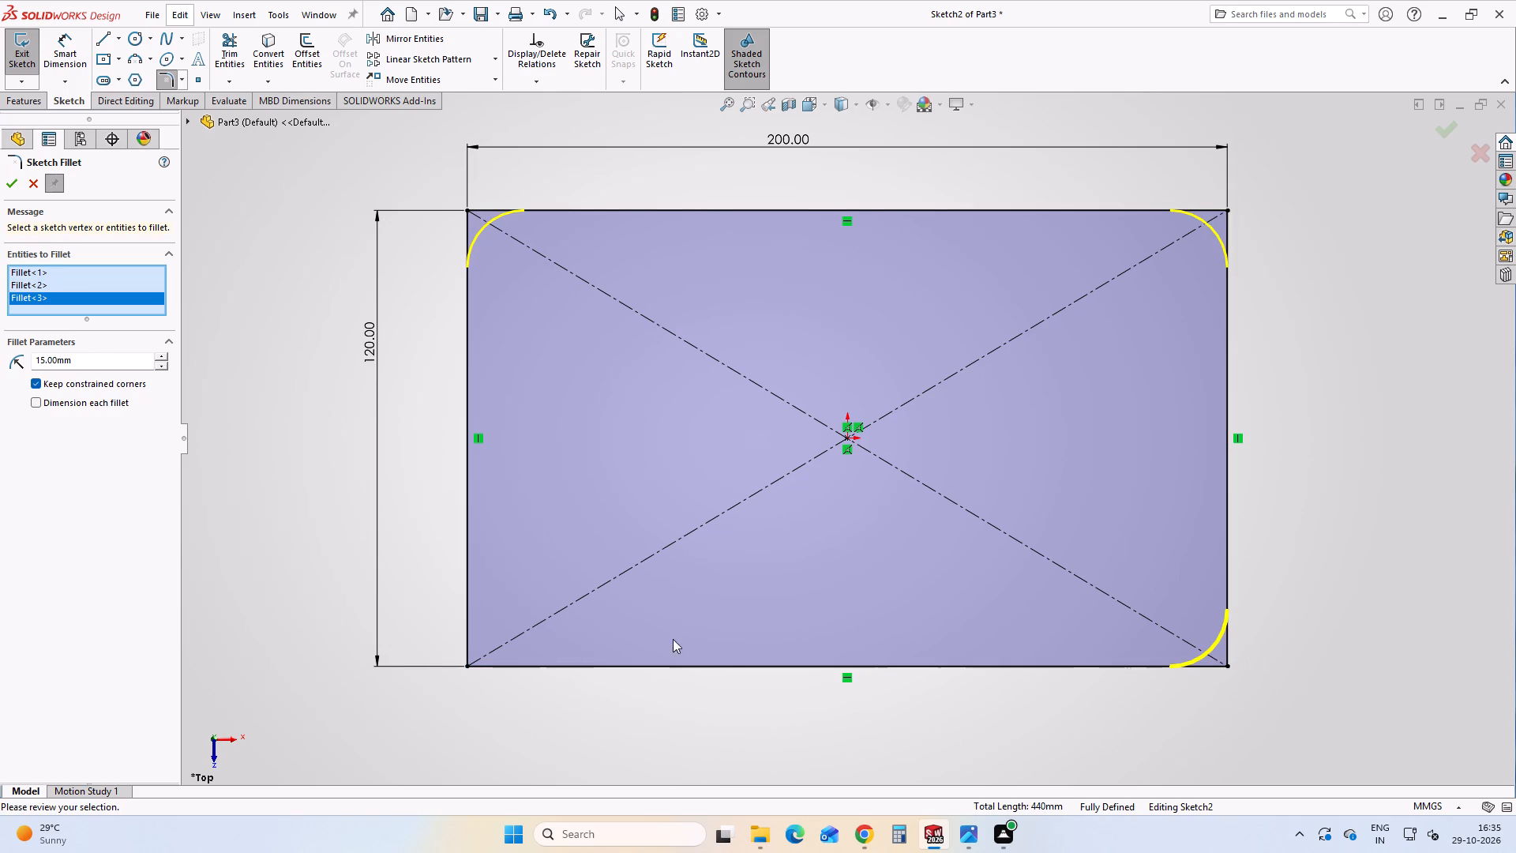
{"action": "left_click", "coordinate": [468, 626]}
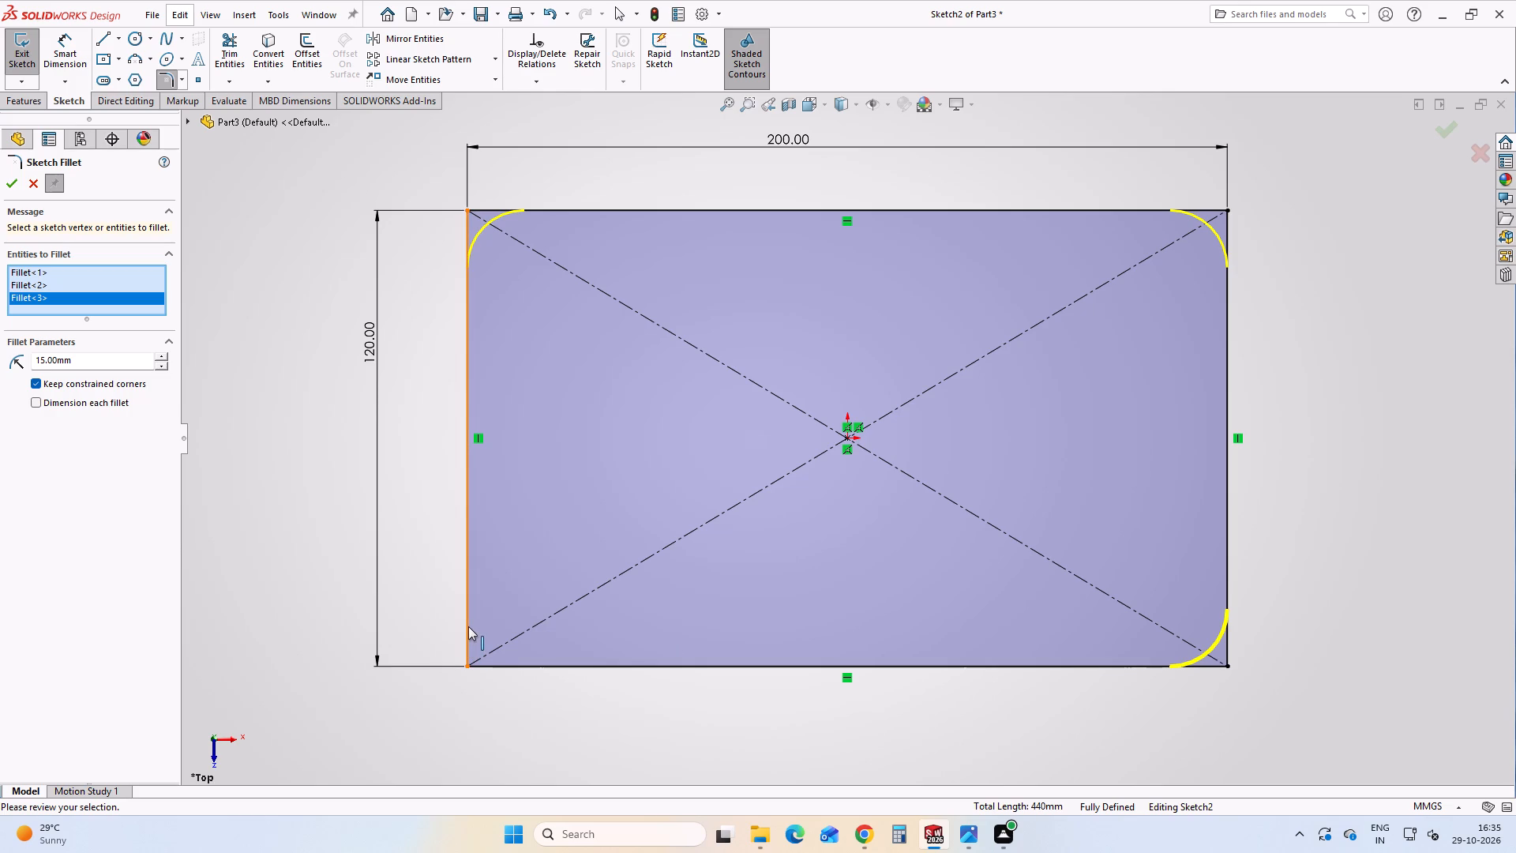
{"action": "left_click", "coordinate": [511, 665]}
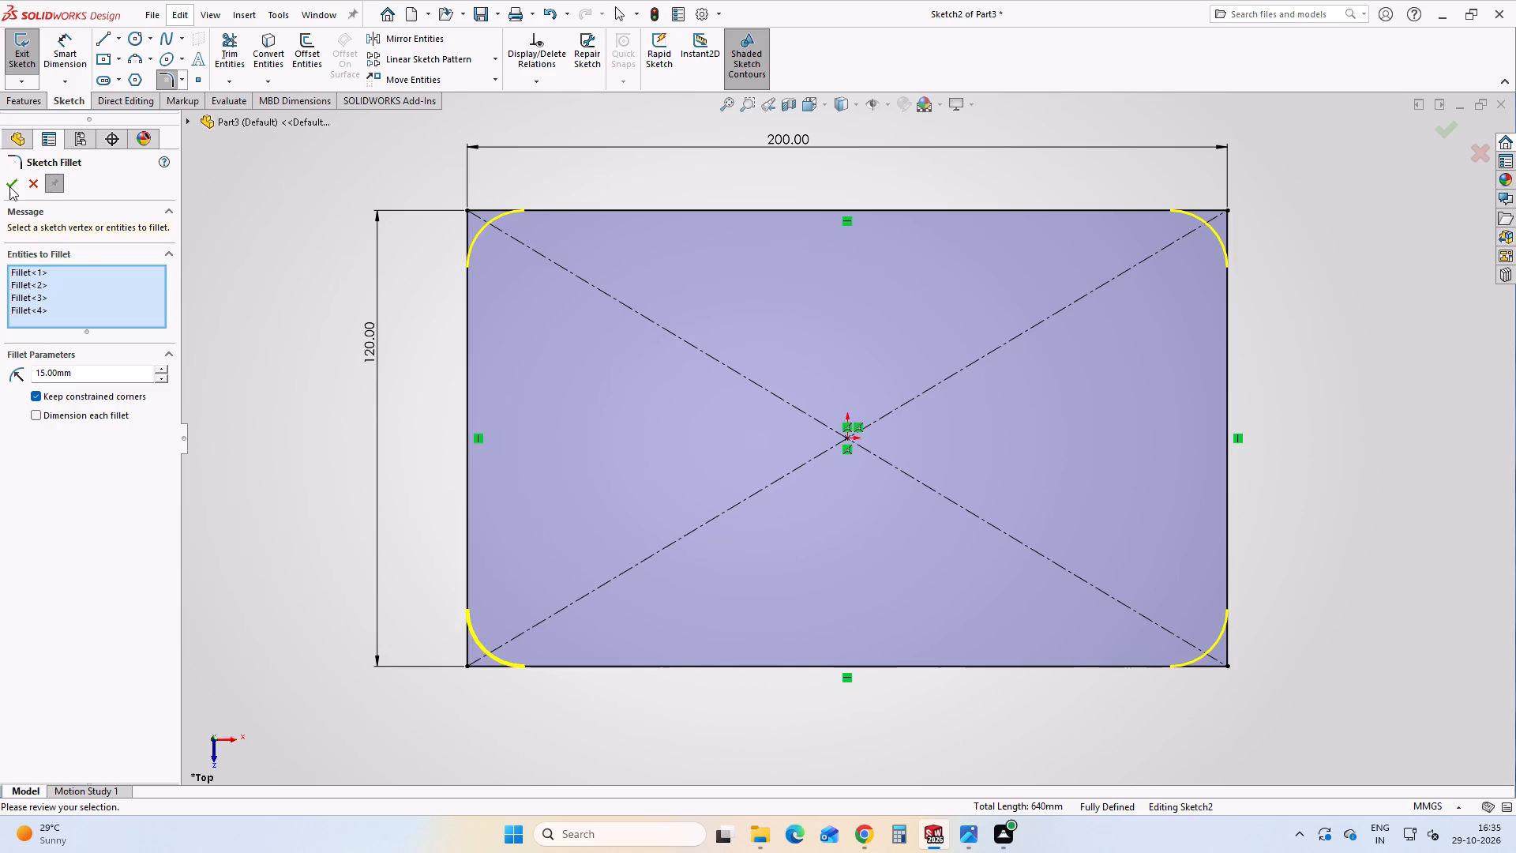
{"action": "left_click", "coordinate": [9, 186]}
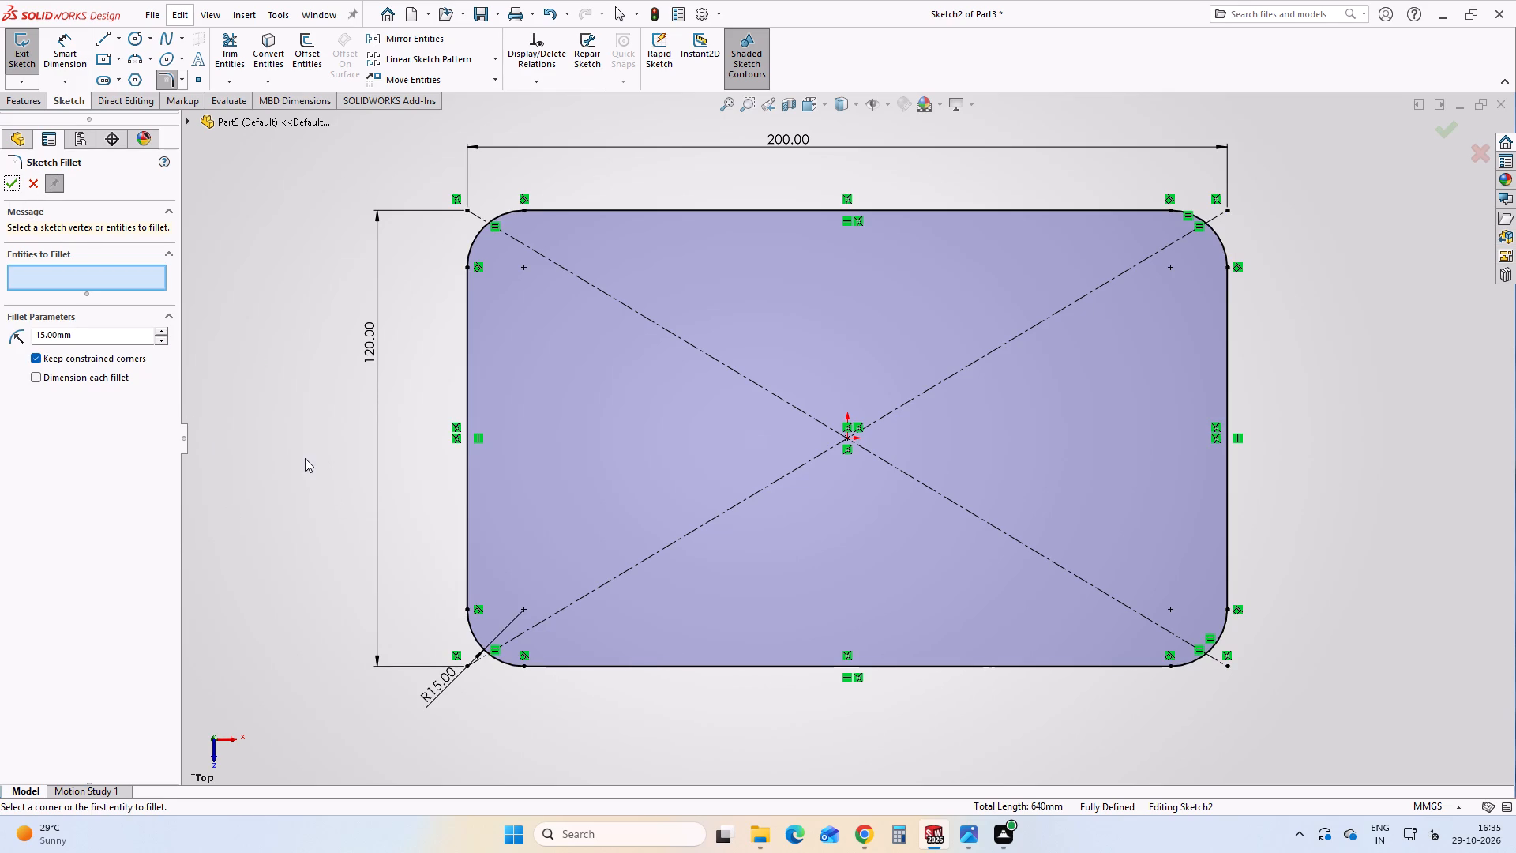
{"action": "left_click", "coordinate": [305, 458]}
{"action": "scroll", "coordinate": [363, 440], "scroll_direction": "up", "scroll_amount": 1}
{"action": "left_click", "coordinate": [13, 182]}
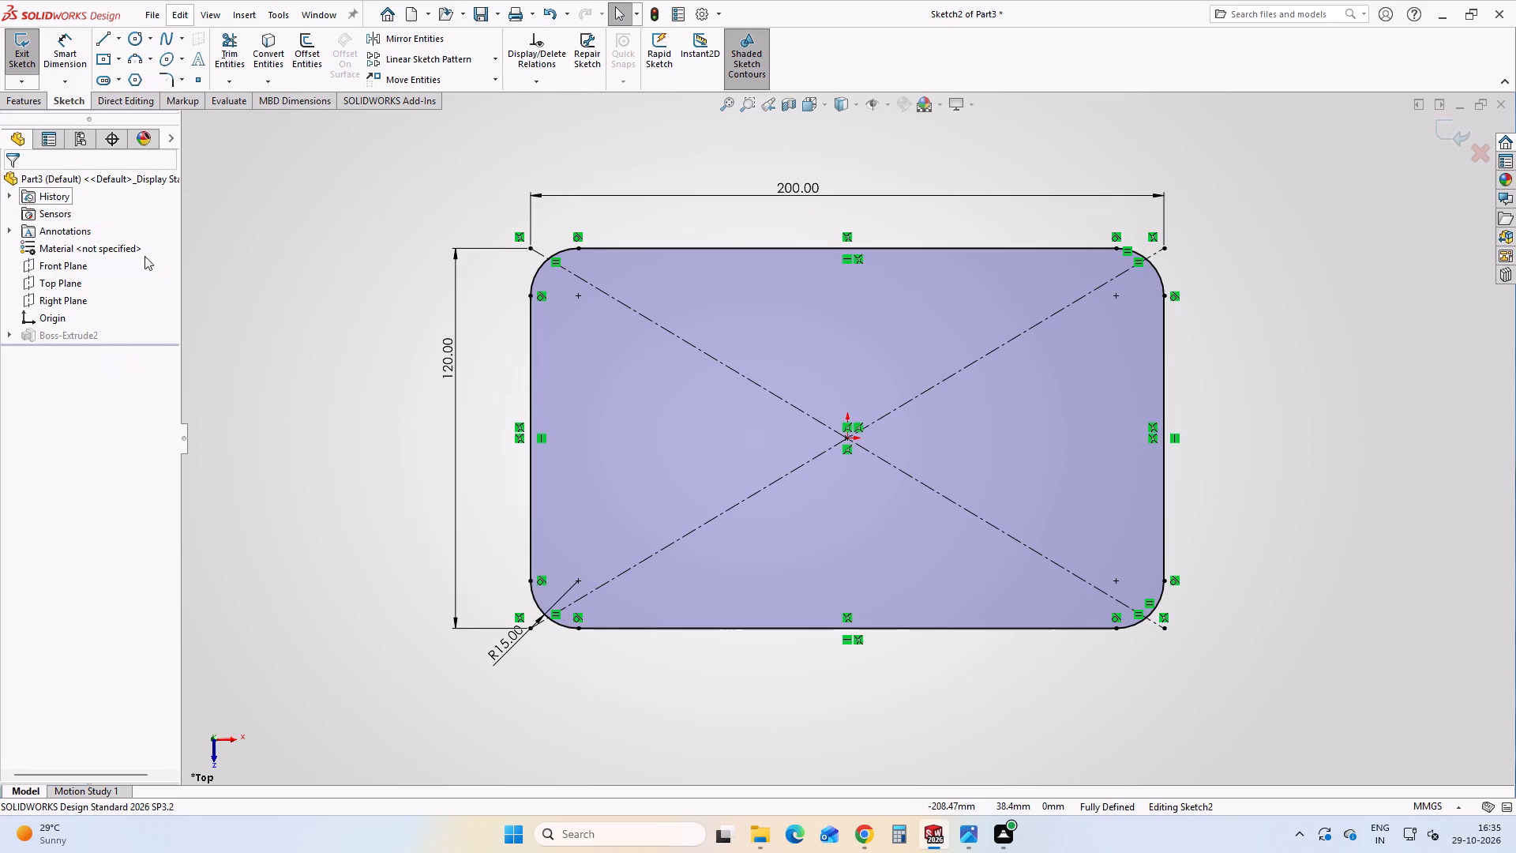
{"action": "left_click", "coordinate": [306, 286]}
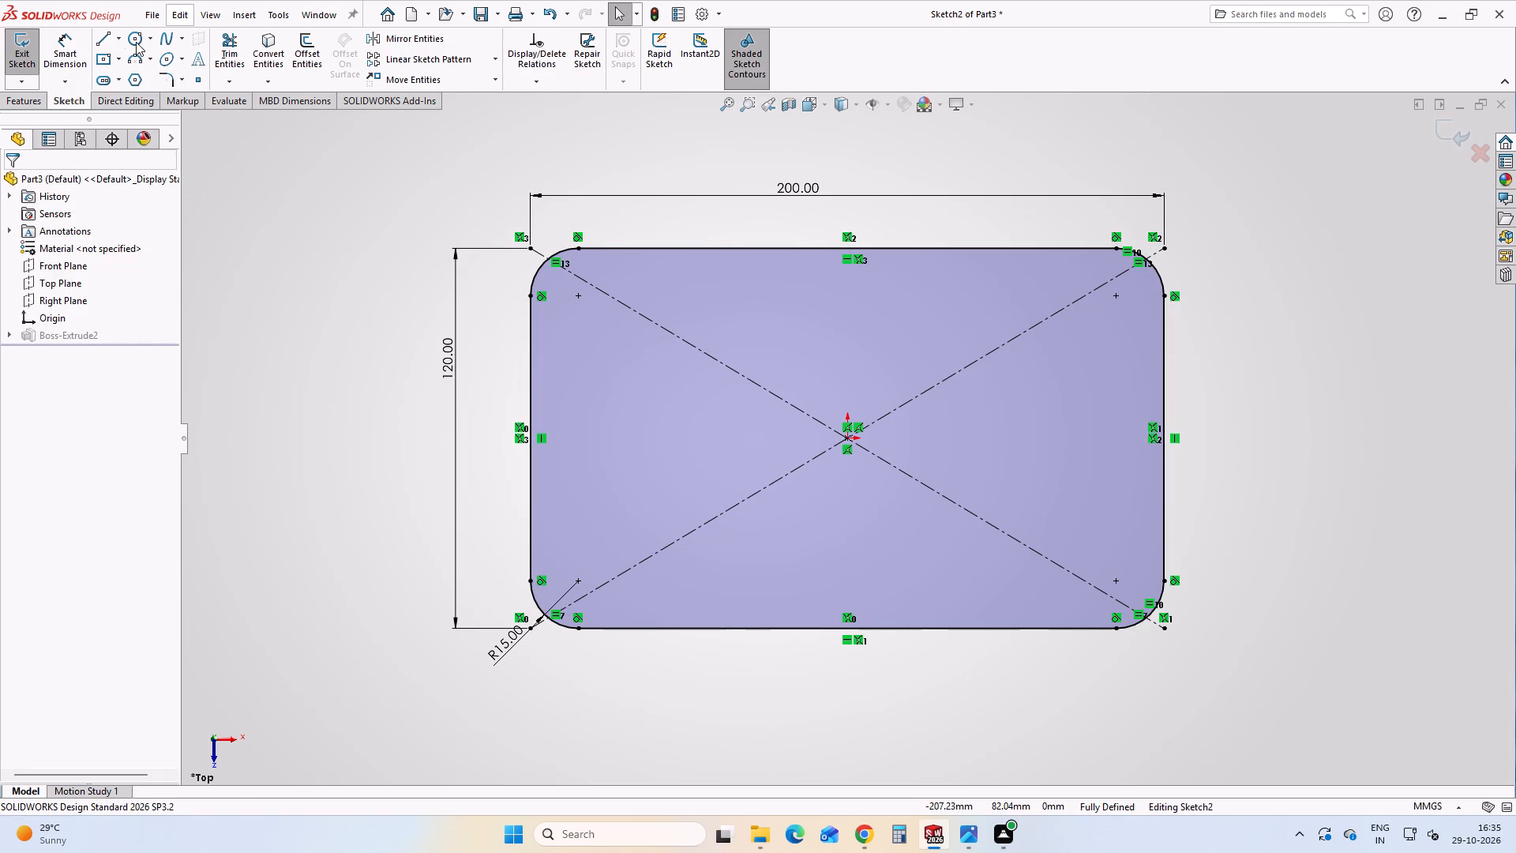
Sketch four circles about 17 to 20 mm in diameter, one centred on each corner fillet's centre point.
{"action": "left_click", "coordinate": [136, 42]}
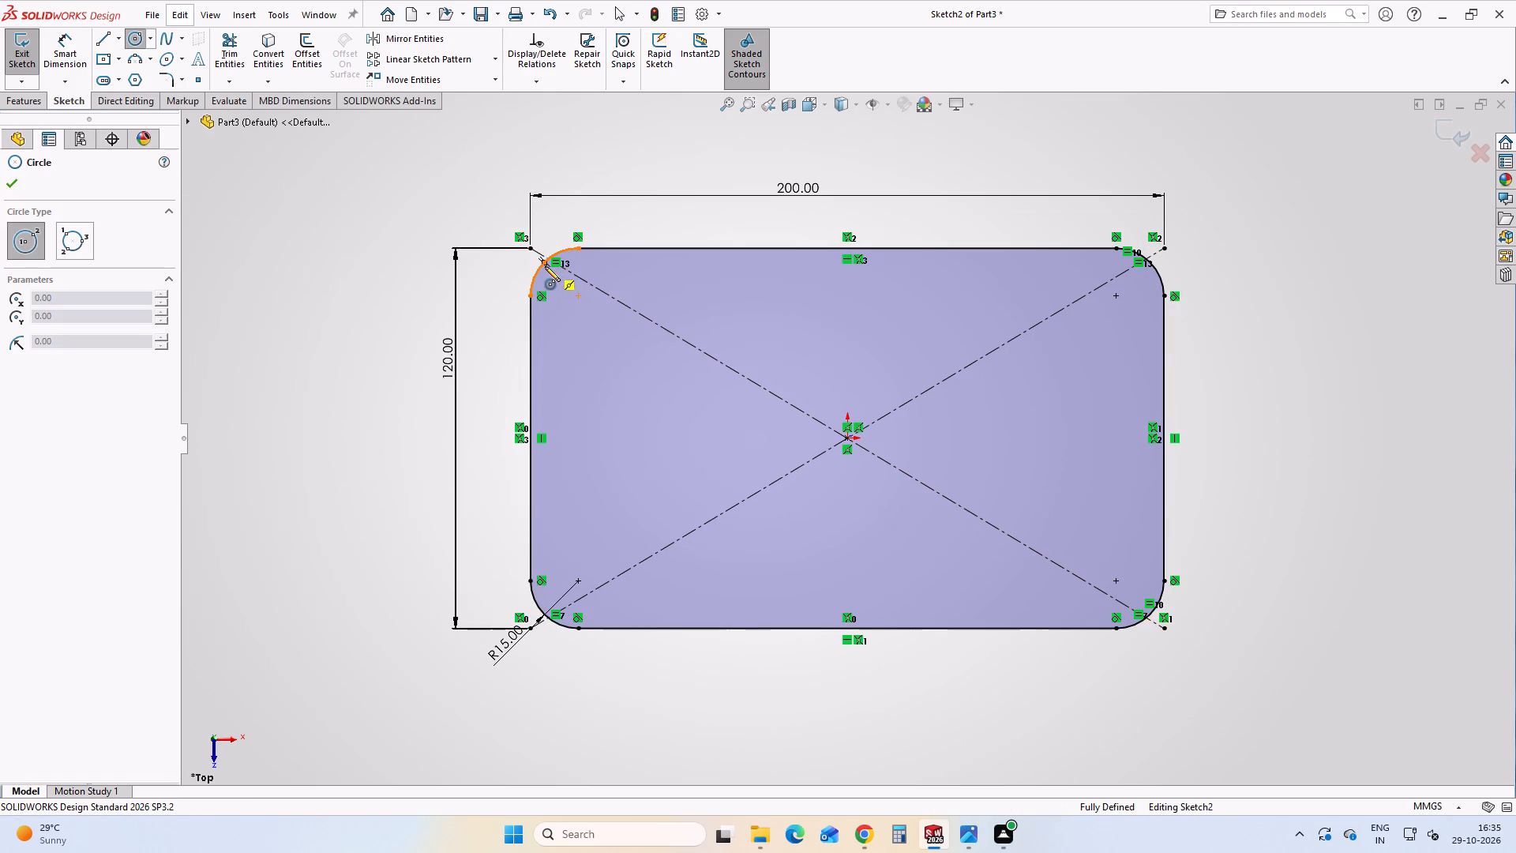
{"action": "left_click", "coordinate": [578, 296]}
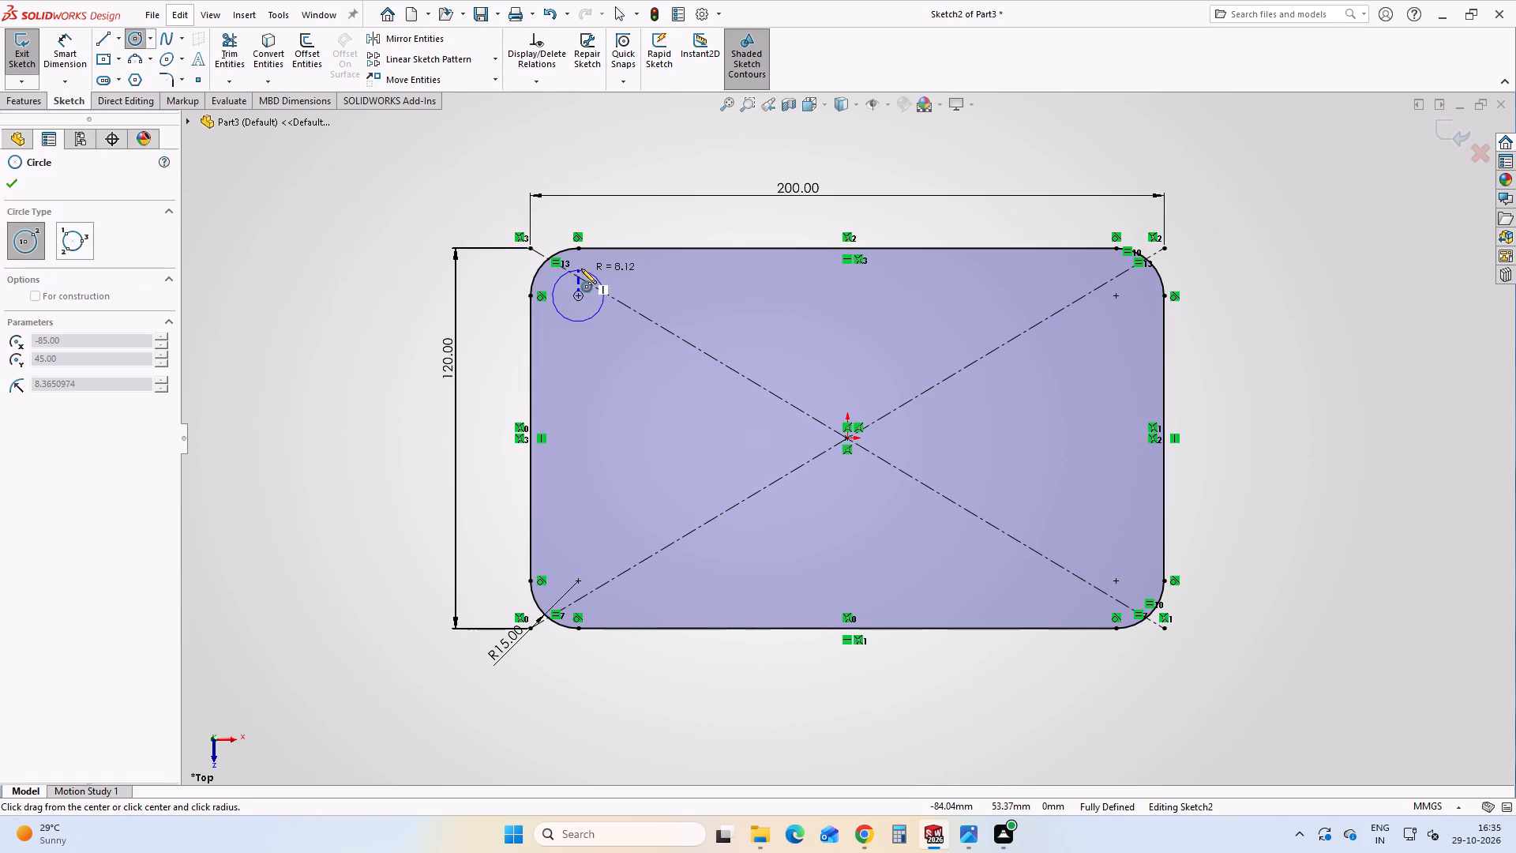
{"action": "left_click", "coordinate": [589, 269]}
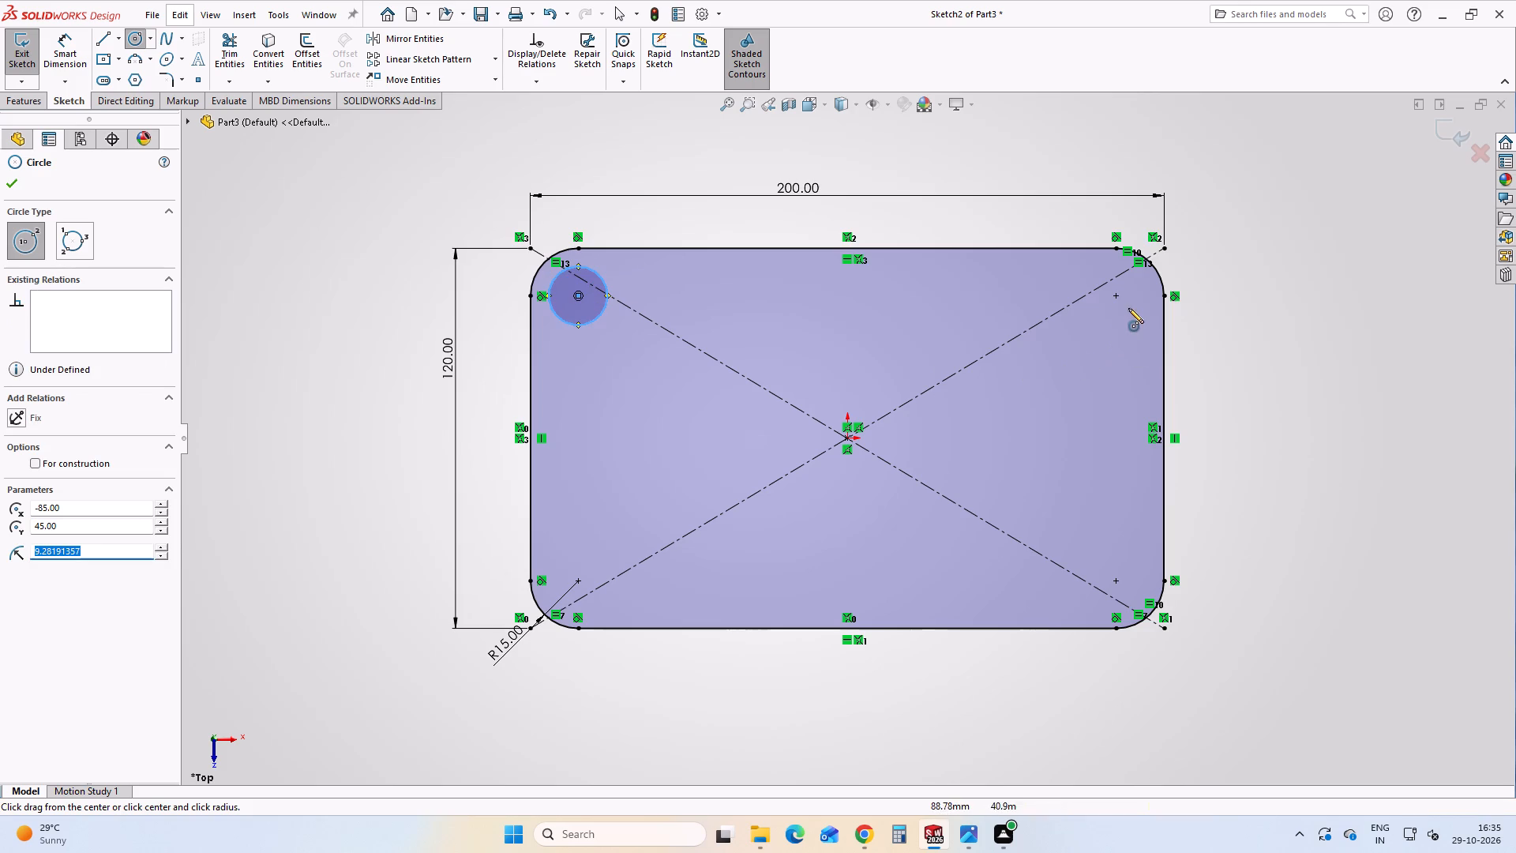
{"action": "left_click", "coordinate": [1116, 297]}
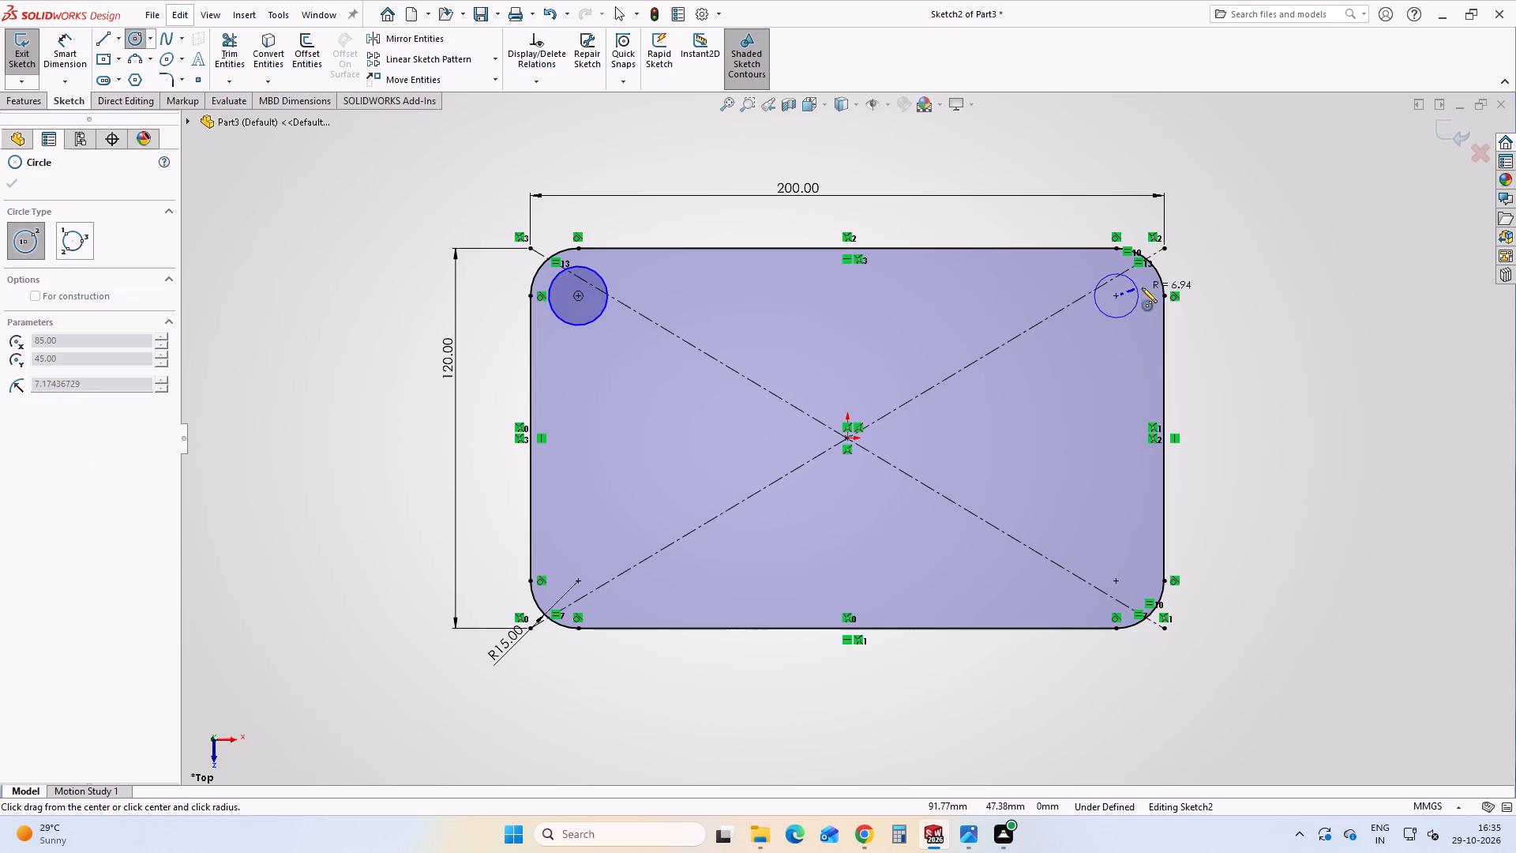
{"action": "left_click", "coordinate": [1147, 286]}
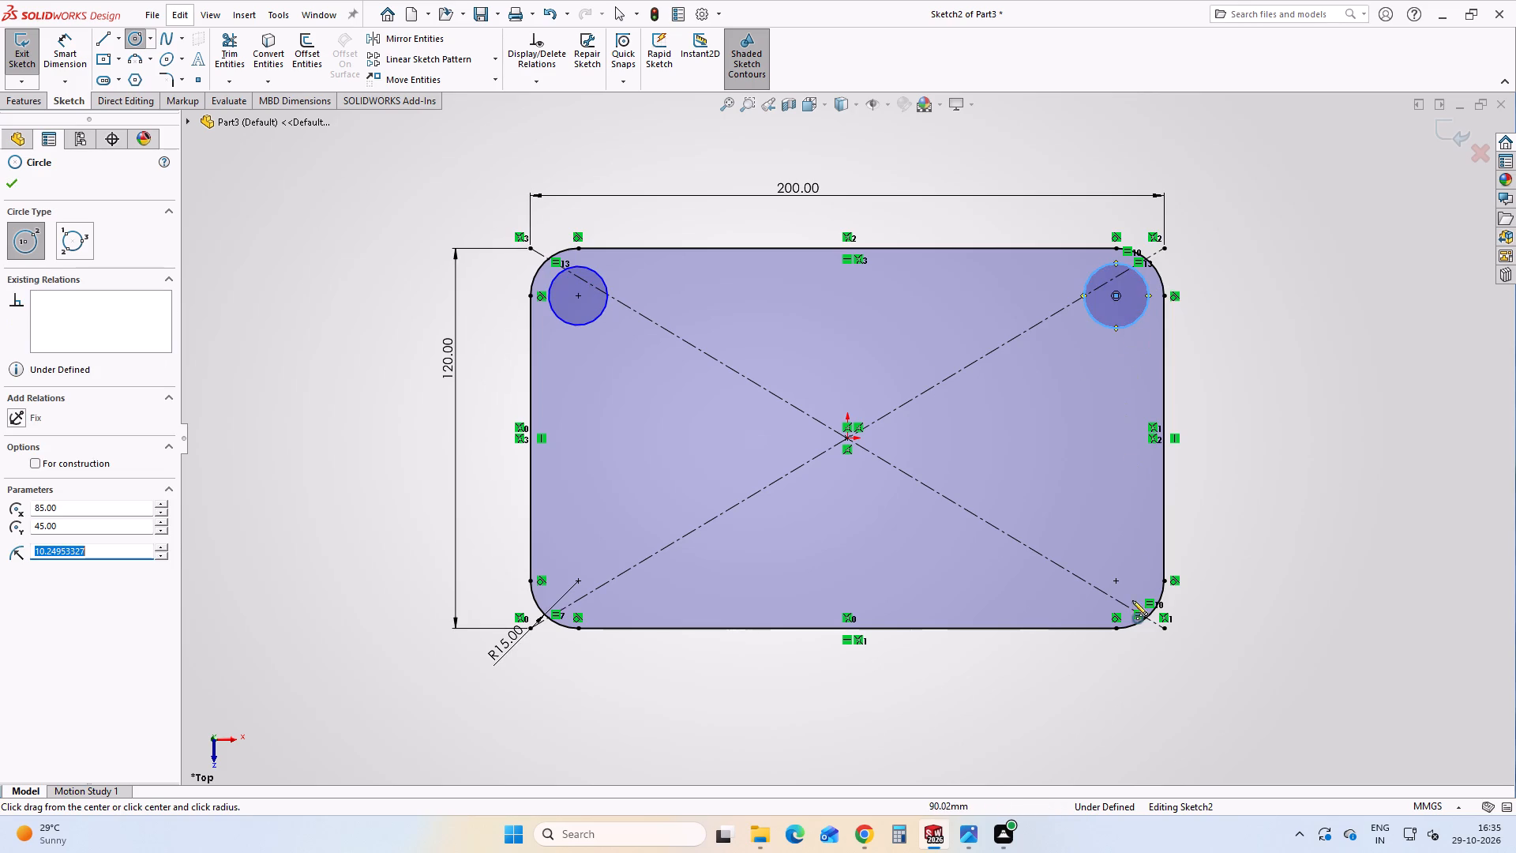
{"action": "left_click", "coordinate": [1113, 580]}
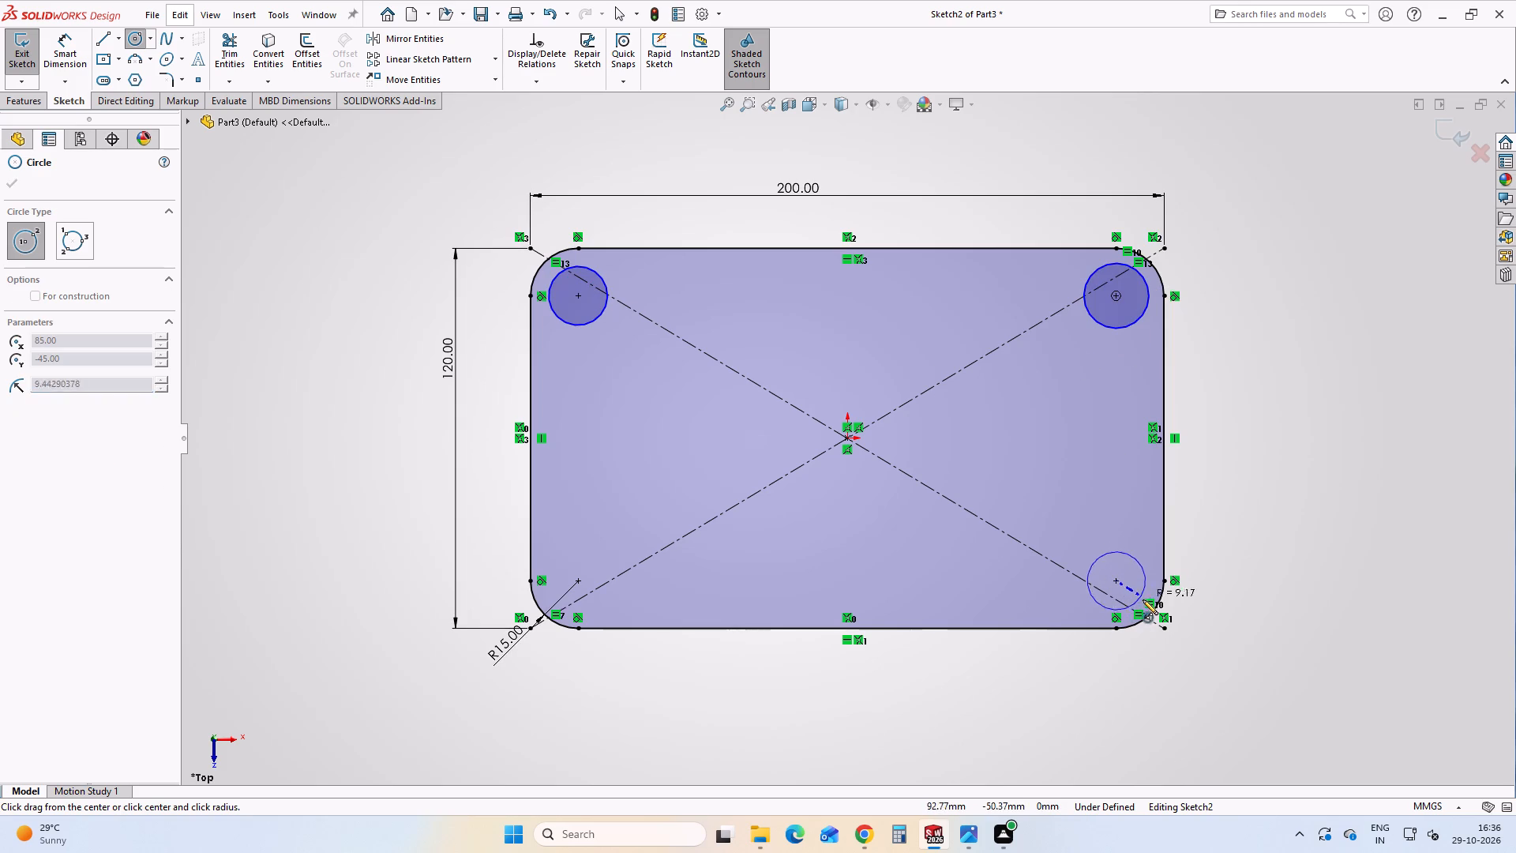
{"action": "left_click", "coordinate": [1143, 596]}
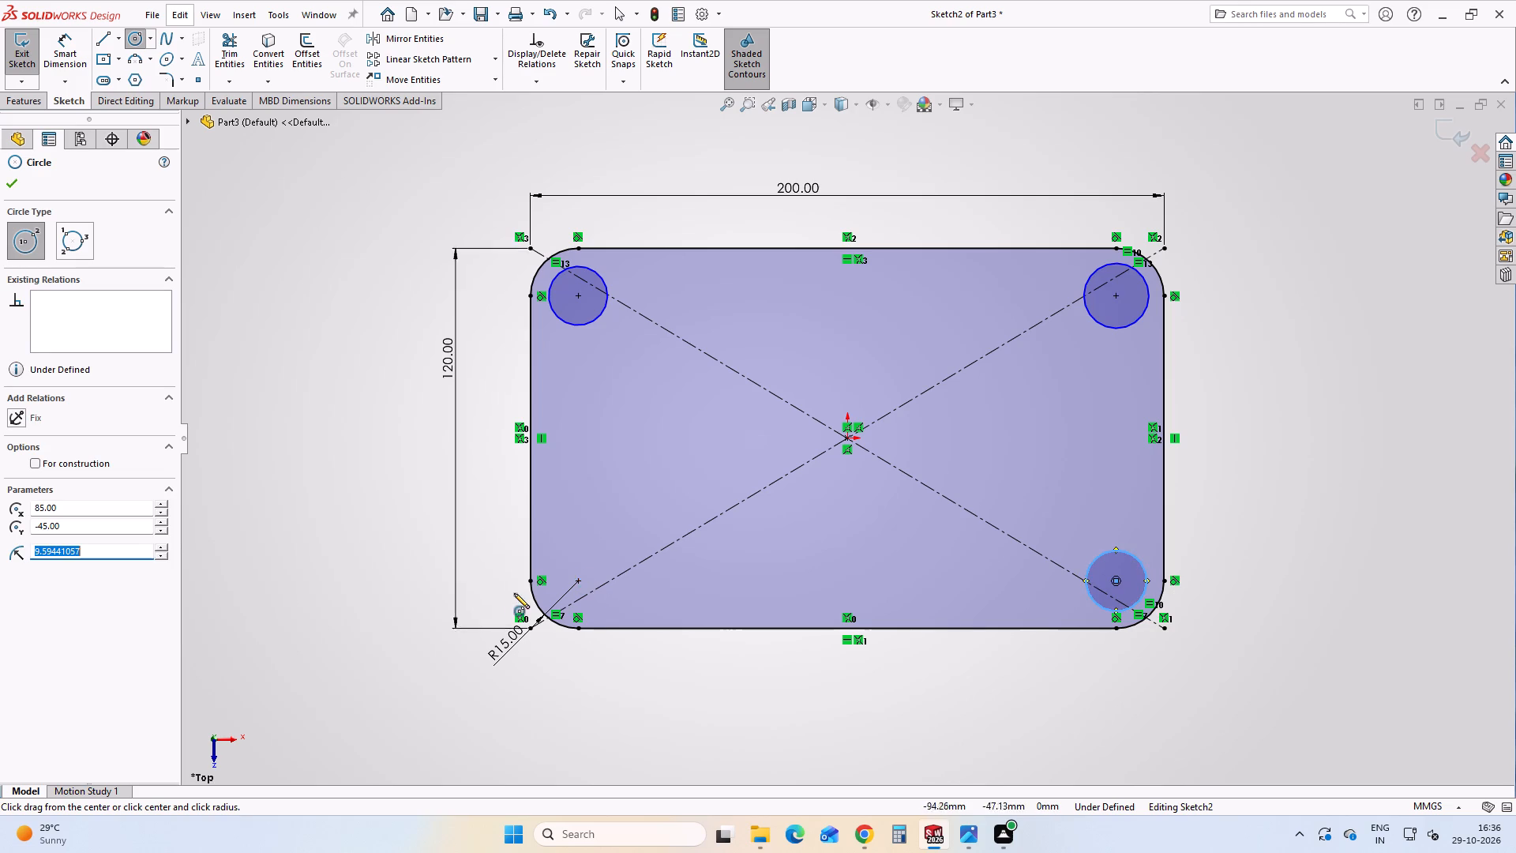
{"action": "left_click", "coordinate": [580, 578]}
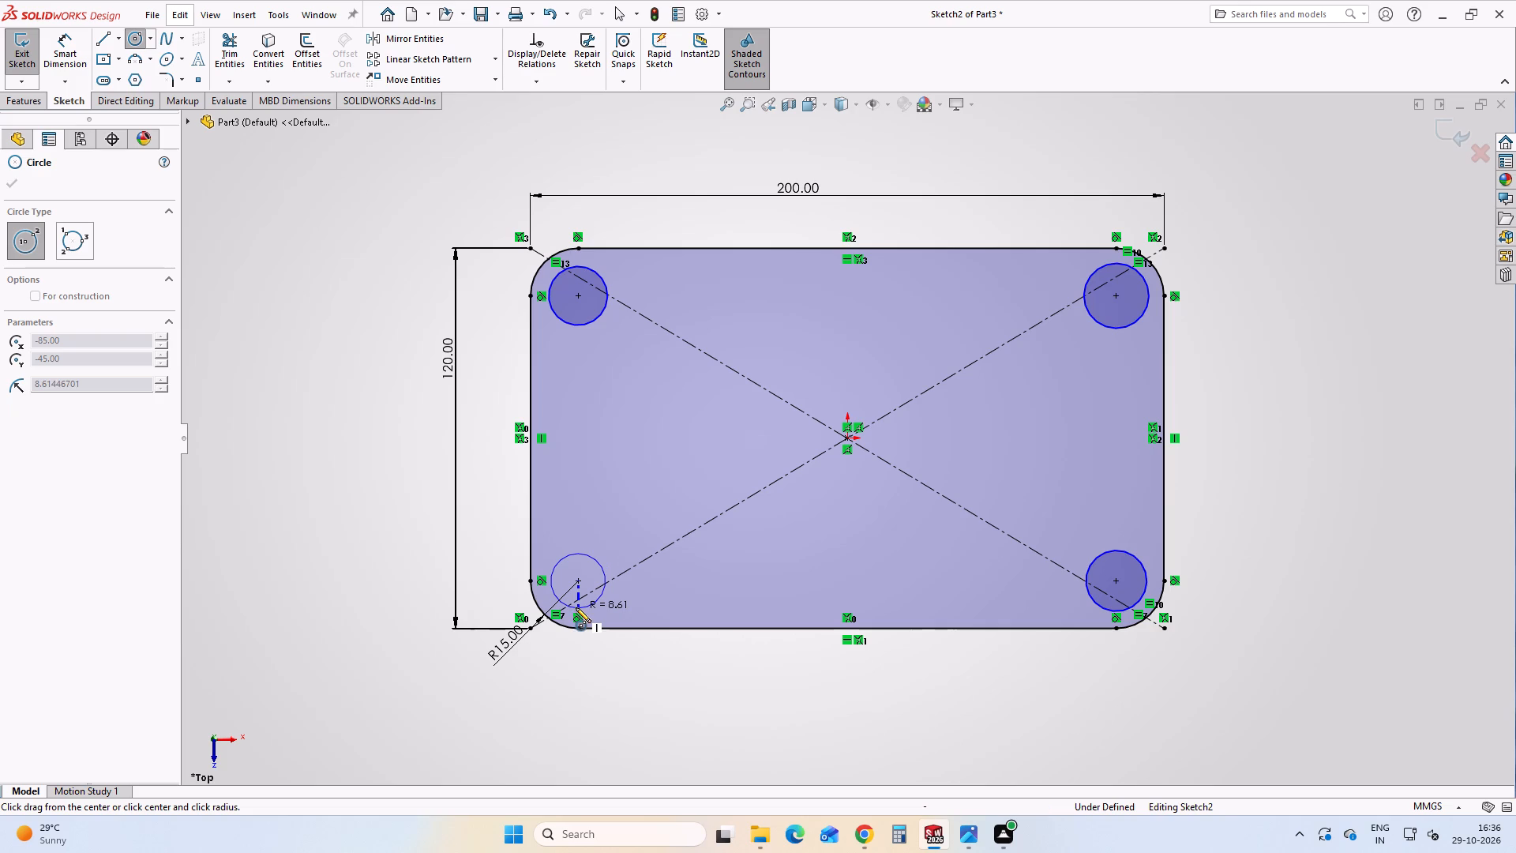
{"action": "left_click", "coordinate": [576, 607]}
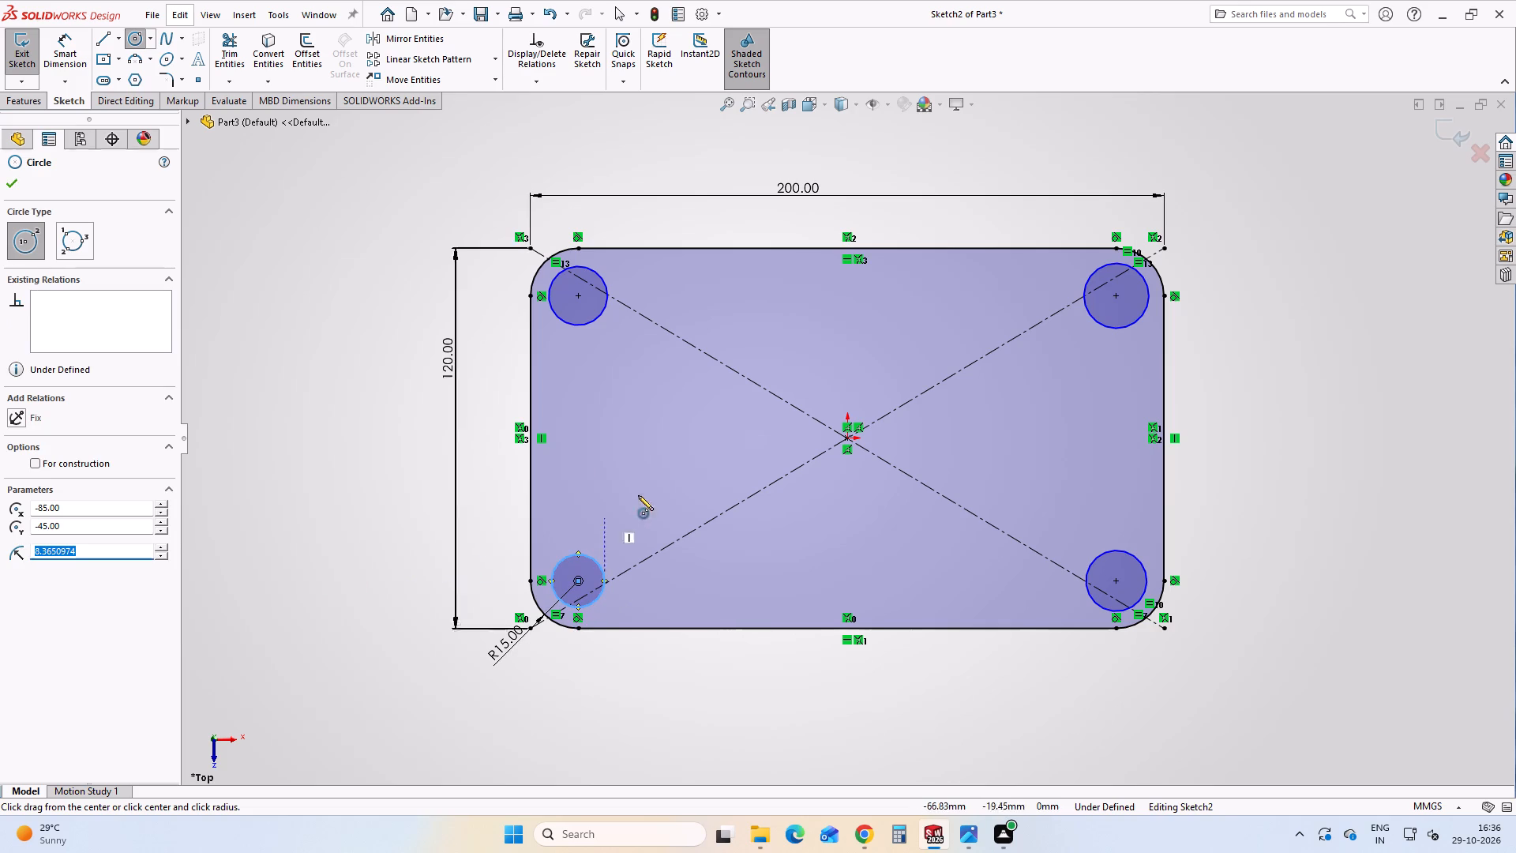
{"action": "left_click", "coordinate": [12, 189]}
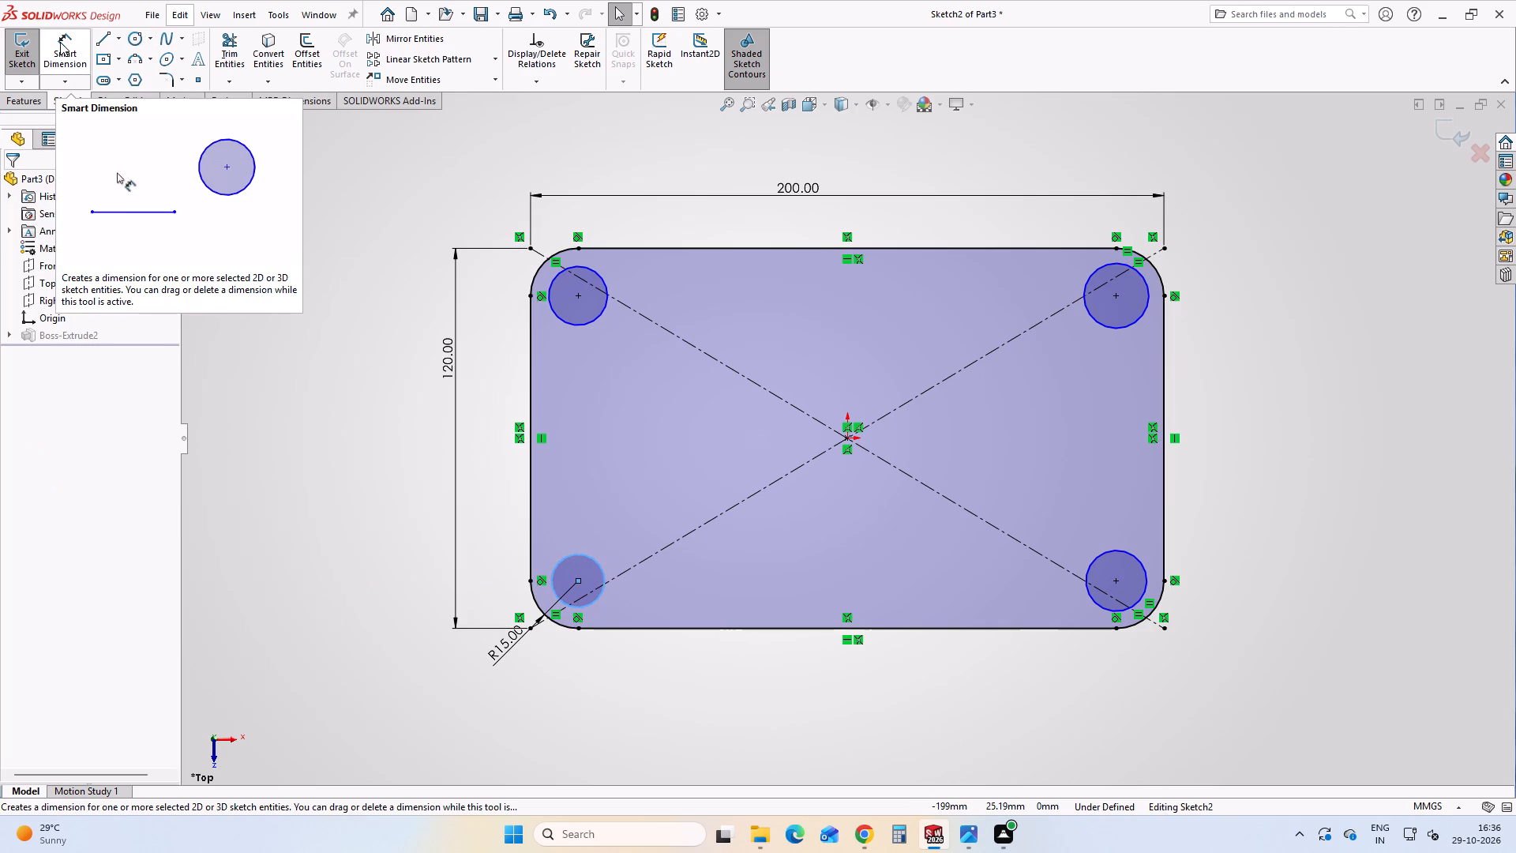
Dimension the plate's upper-left corner circle to 15 mm diameter, checking the hole size against the reference image.
{"action": "left_click", "coordinate": [60, 42]}
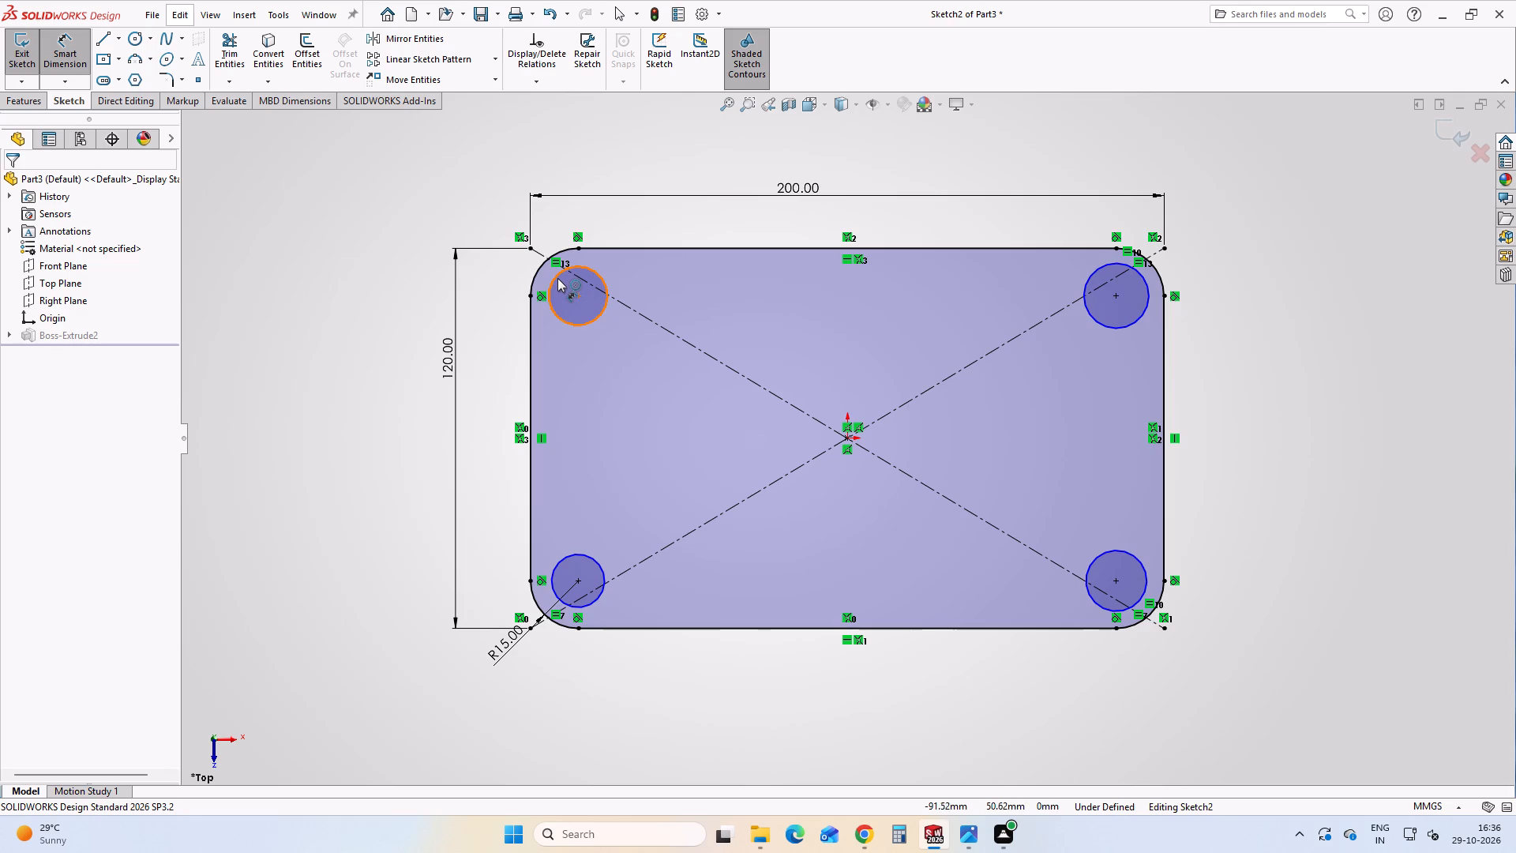
{"action": "left_click", "coordinate": [557, 278]}
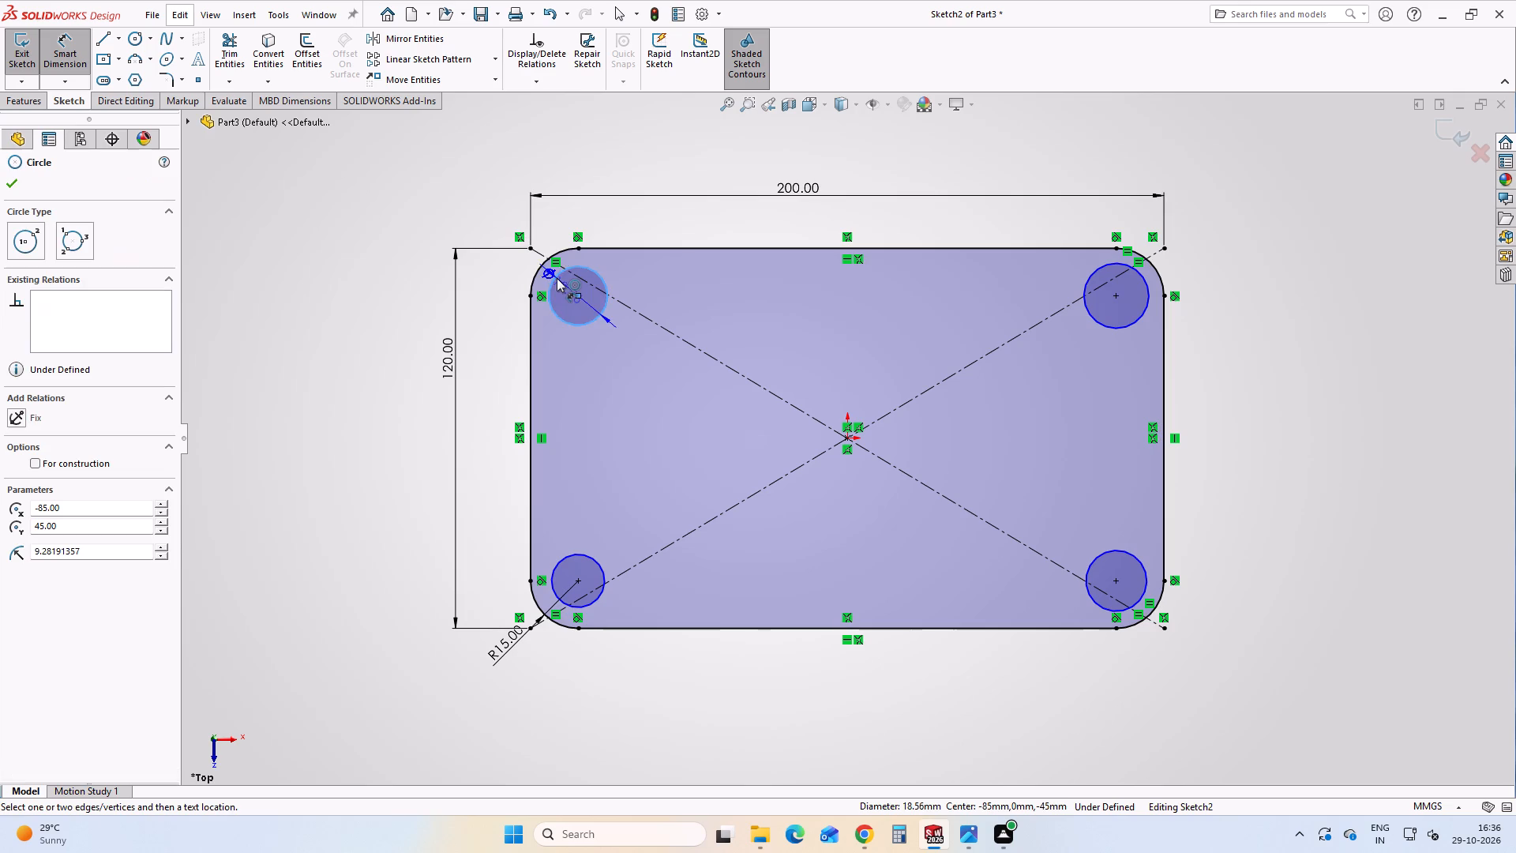
{"action": "left_click", "coordinate": [383, 370]}
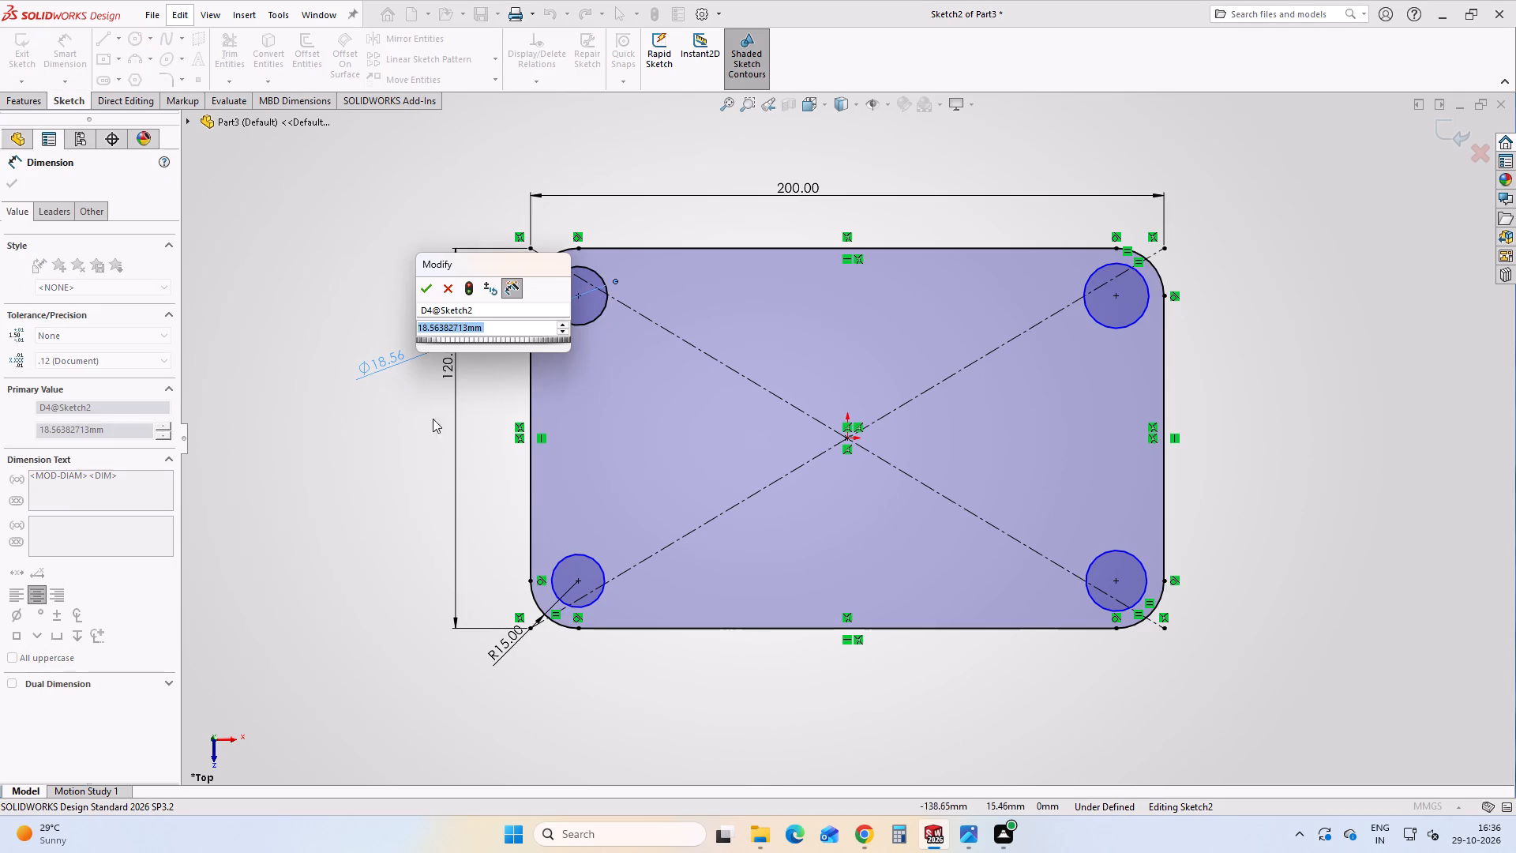
{"action": "left_click", "coordinate": [963, 842]}
{"action": "left_click", "coordinate": [969, 834]}
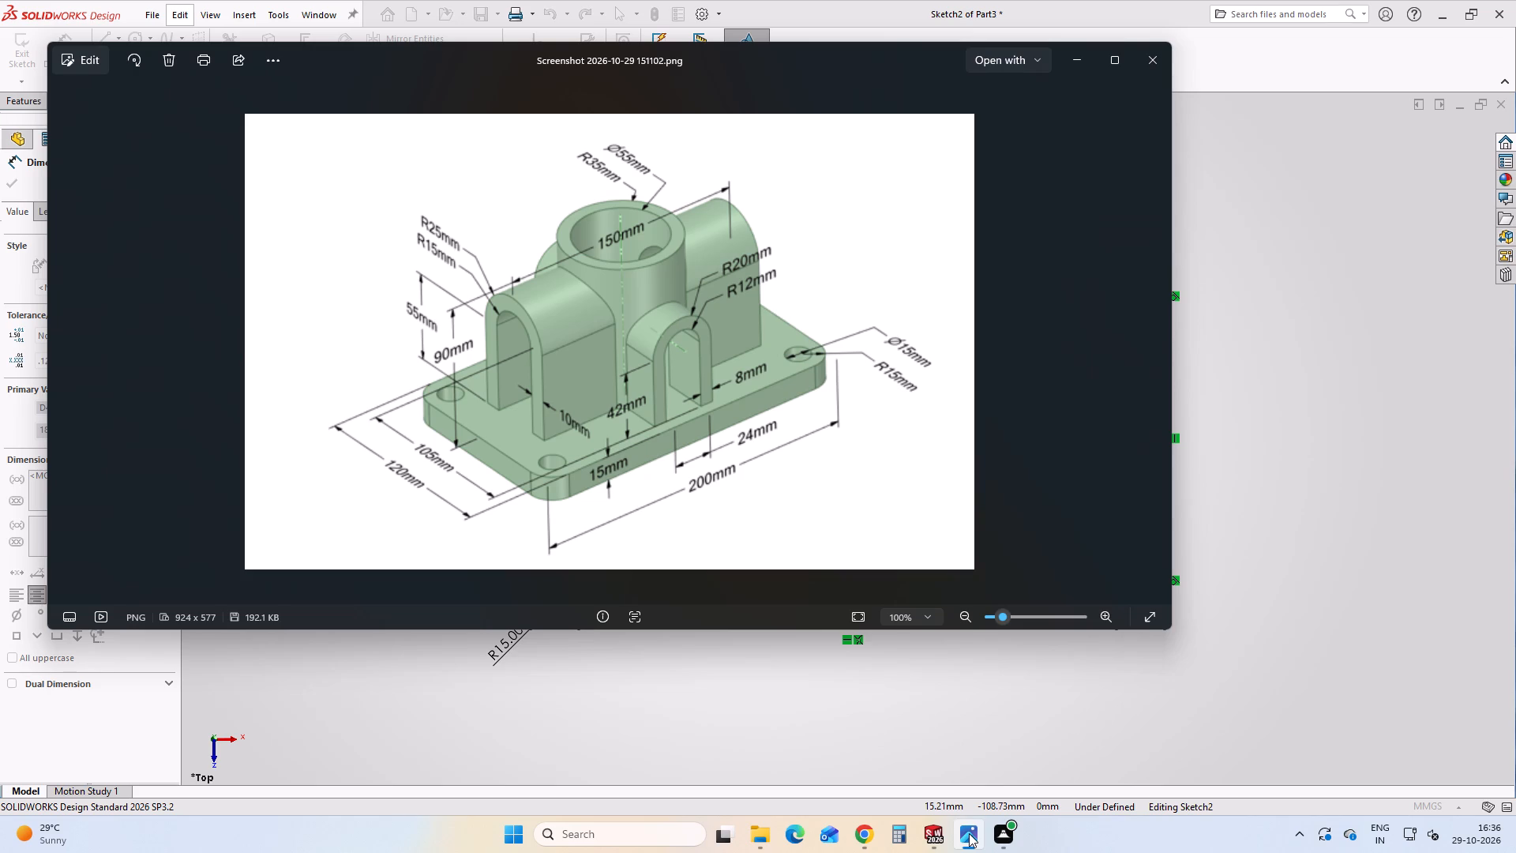
{"action": "left_click", "coordinate": [969, 833]}
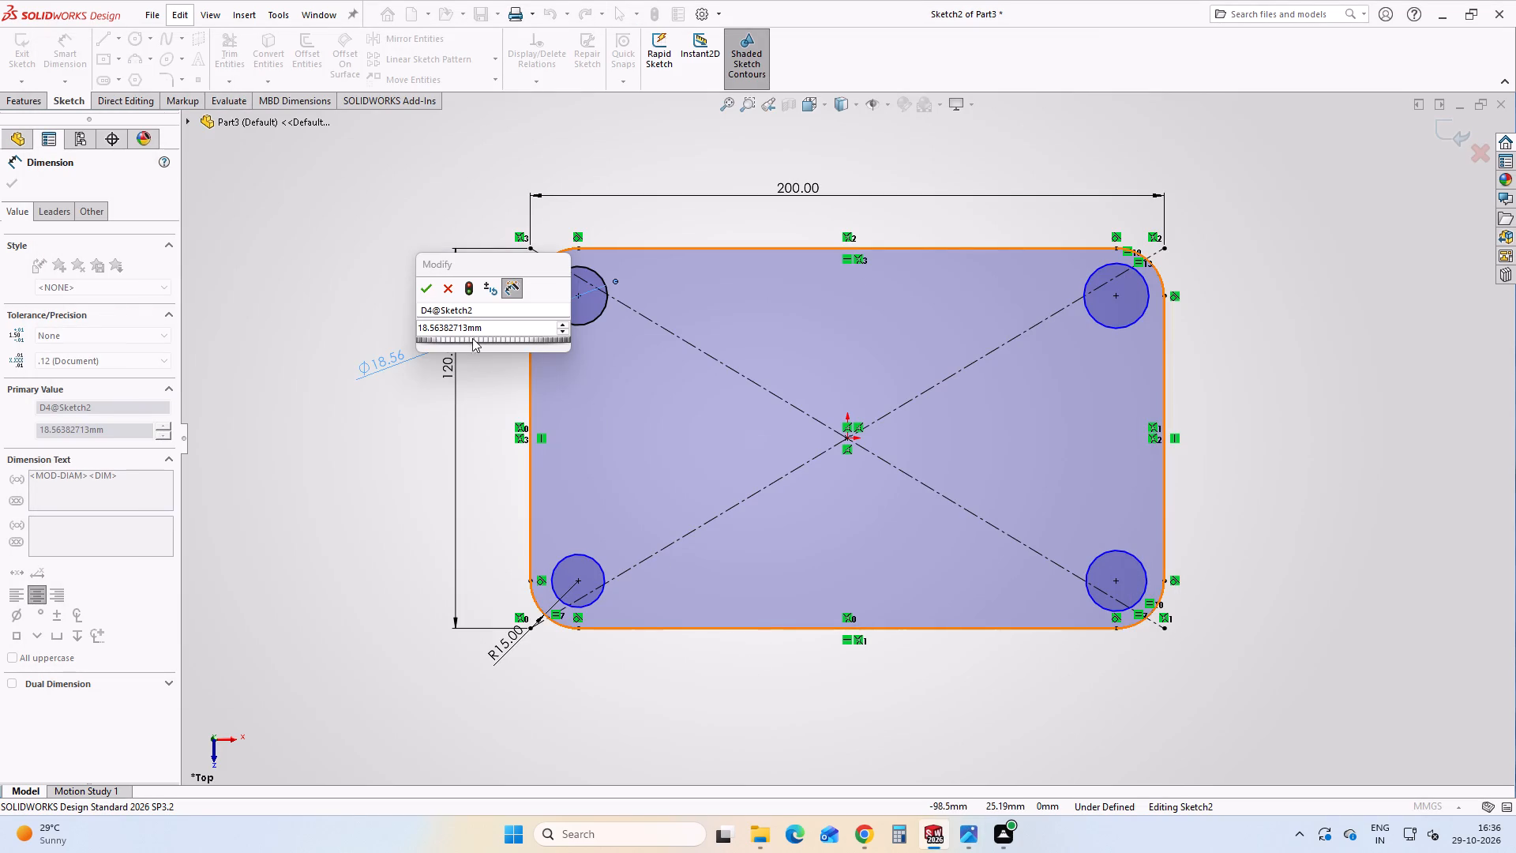
{"action": "left_click", "coordinate": [430, 287]}
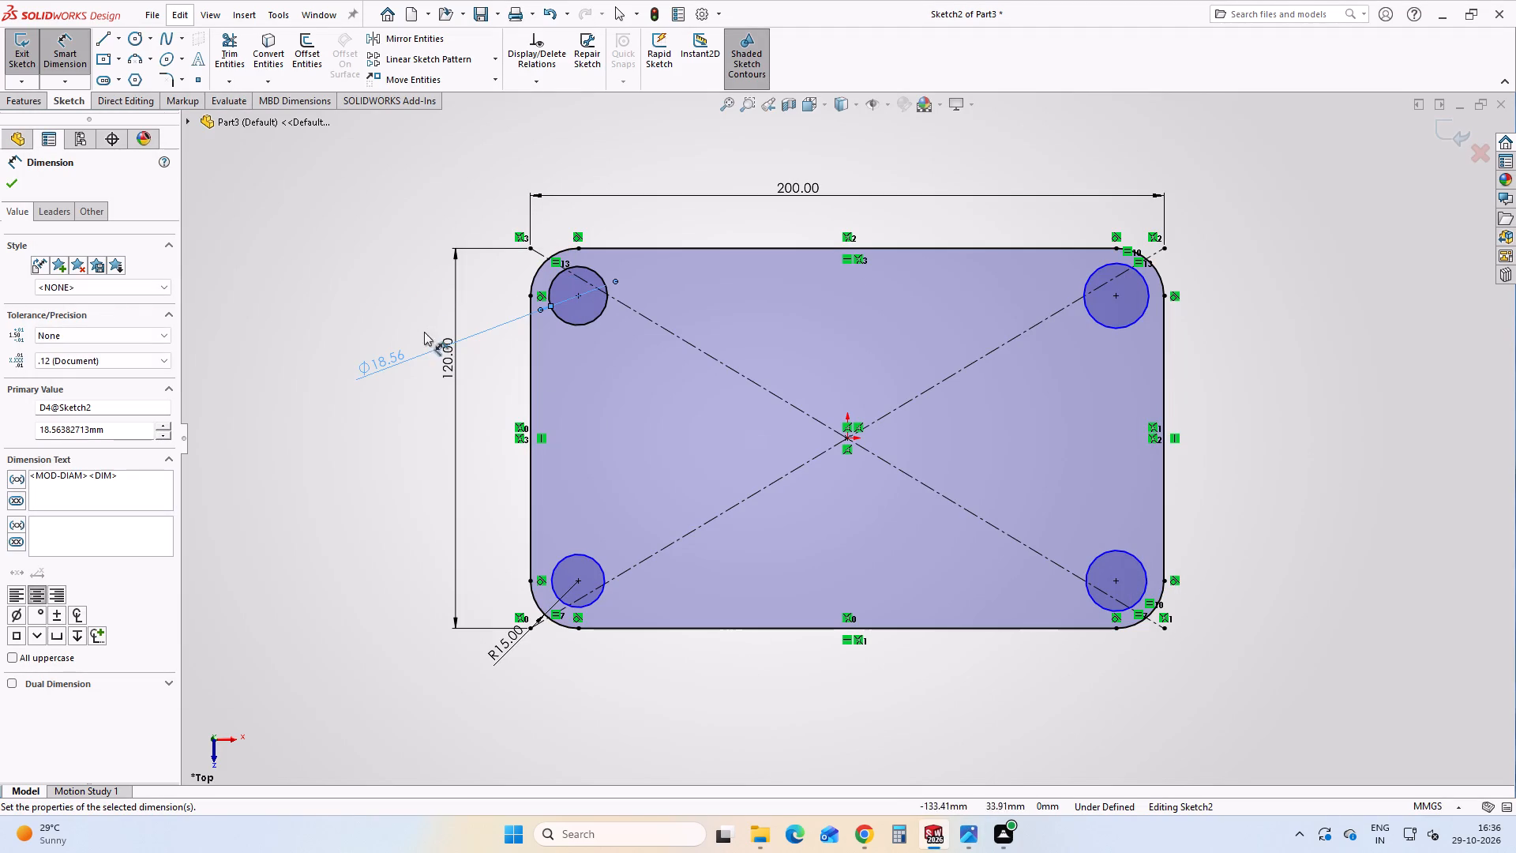
{"action": "double_click", "coordinate": [391, 358]}
{"action": "type", "text": "15"}
{"action": "key", "text": "Return"}
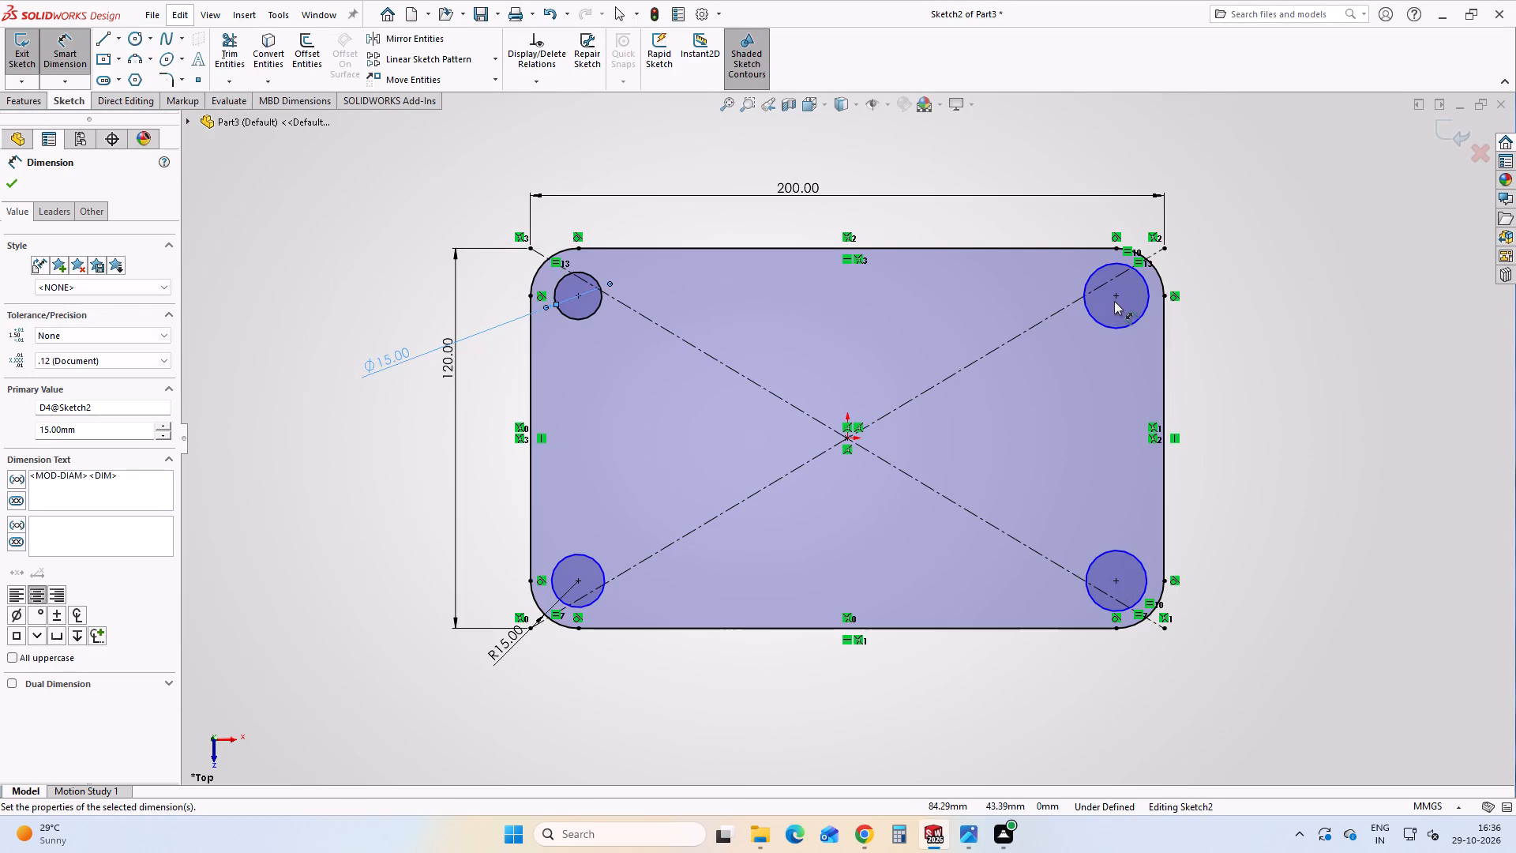
Dimension the remaining three corner circles to 15 mm diameter each and finish the base plate sketch edit.
{"action": "left_click", "coordinate": [1143, 314]}
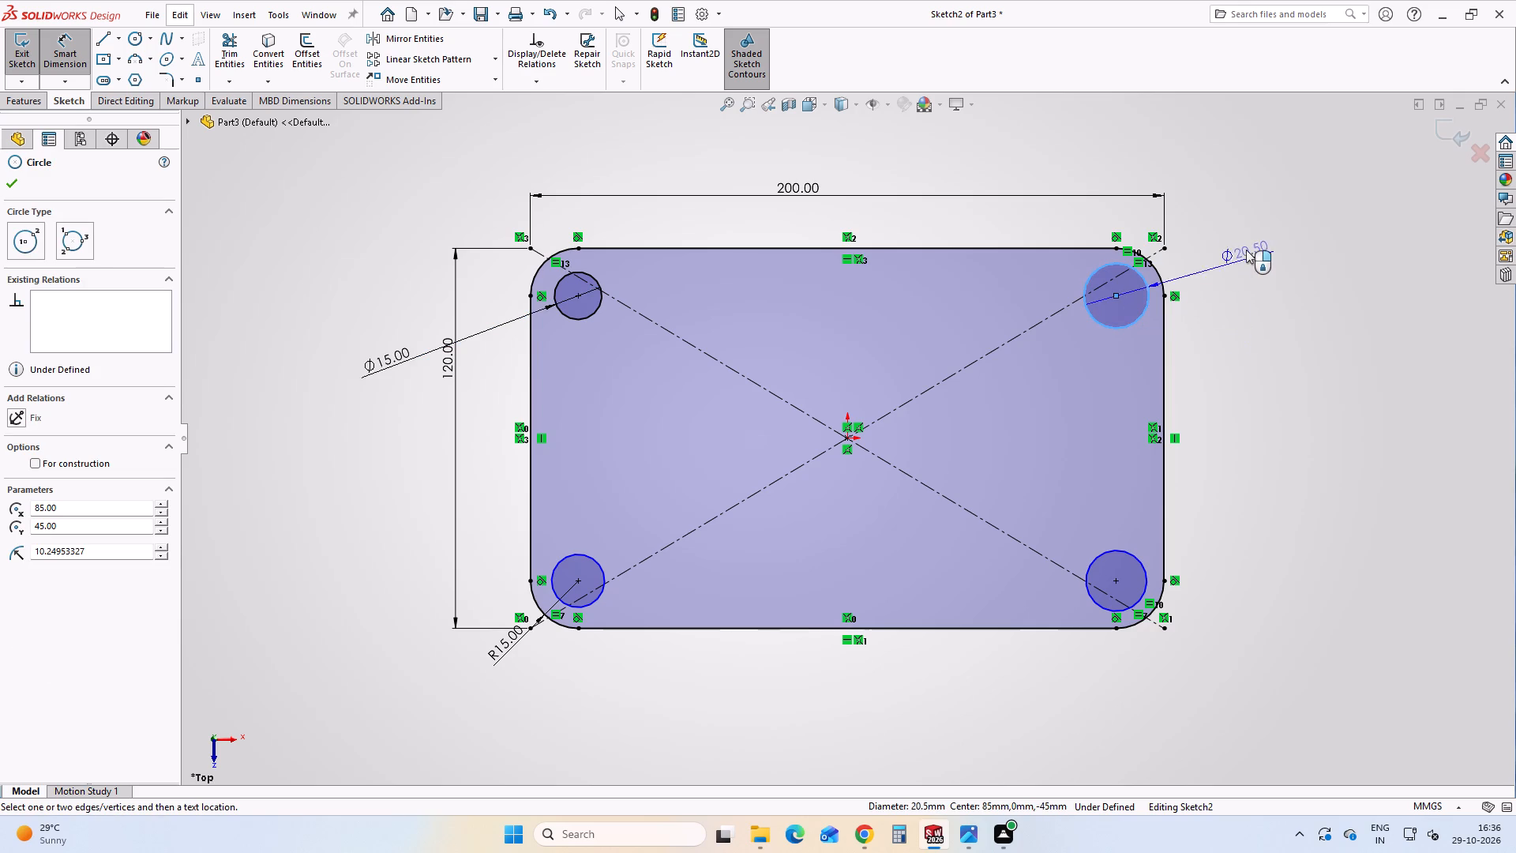
{"action": "left_click", "coordinate": [1240, 236]}
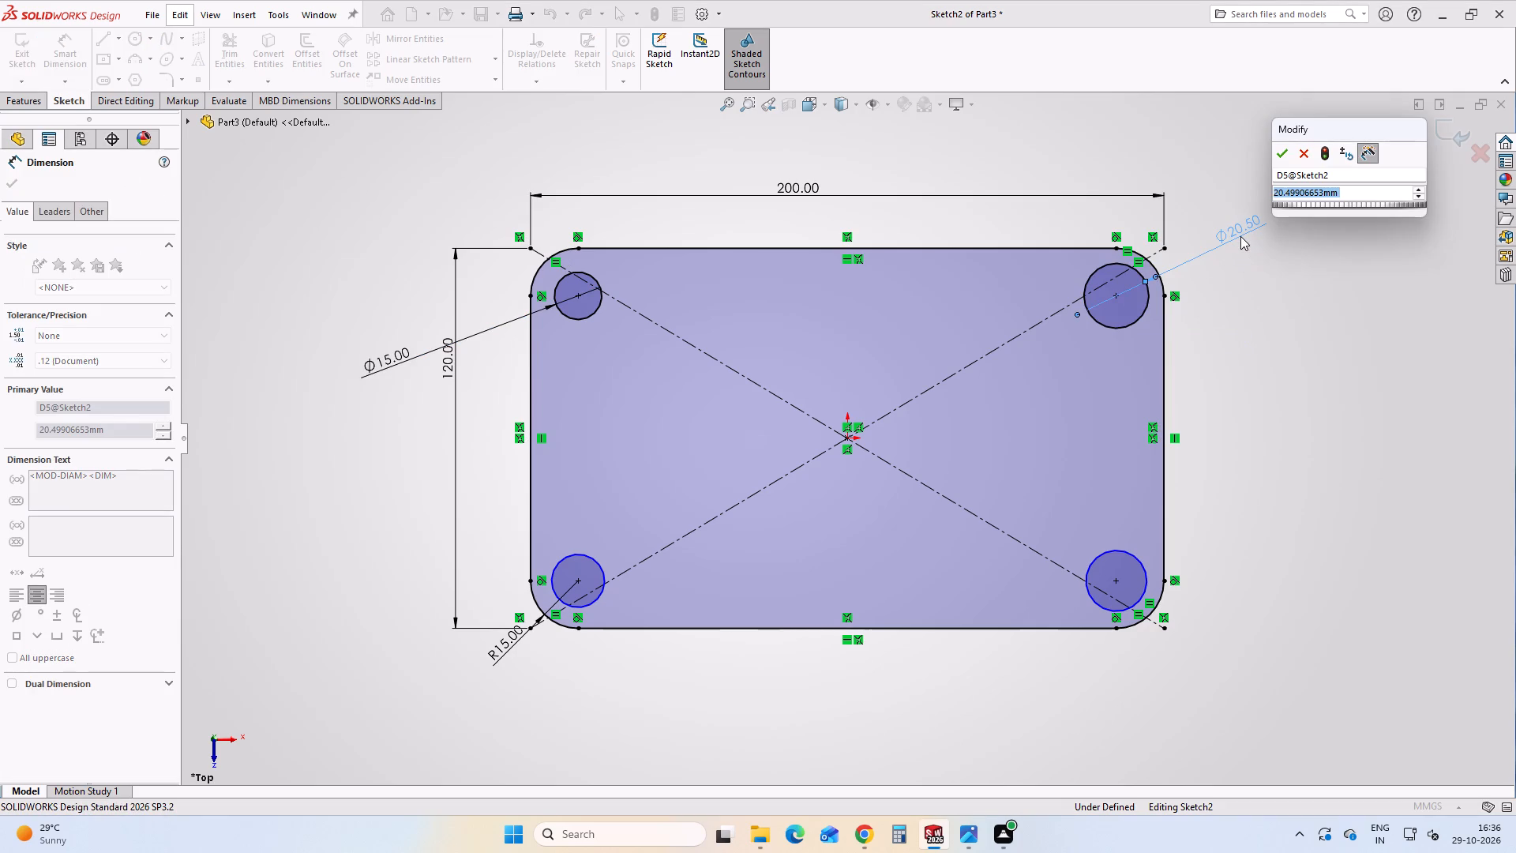
{"action": "type", "text": "15"}
{"action": "key", "text": "Return"}
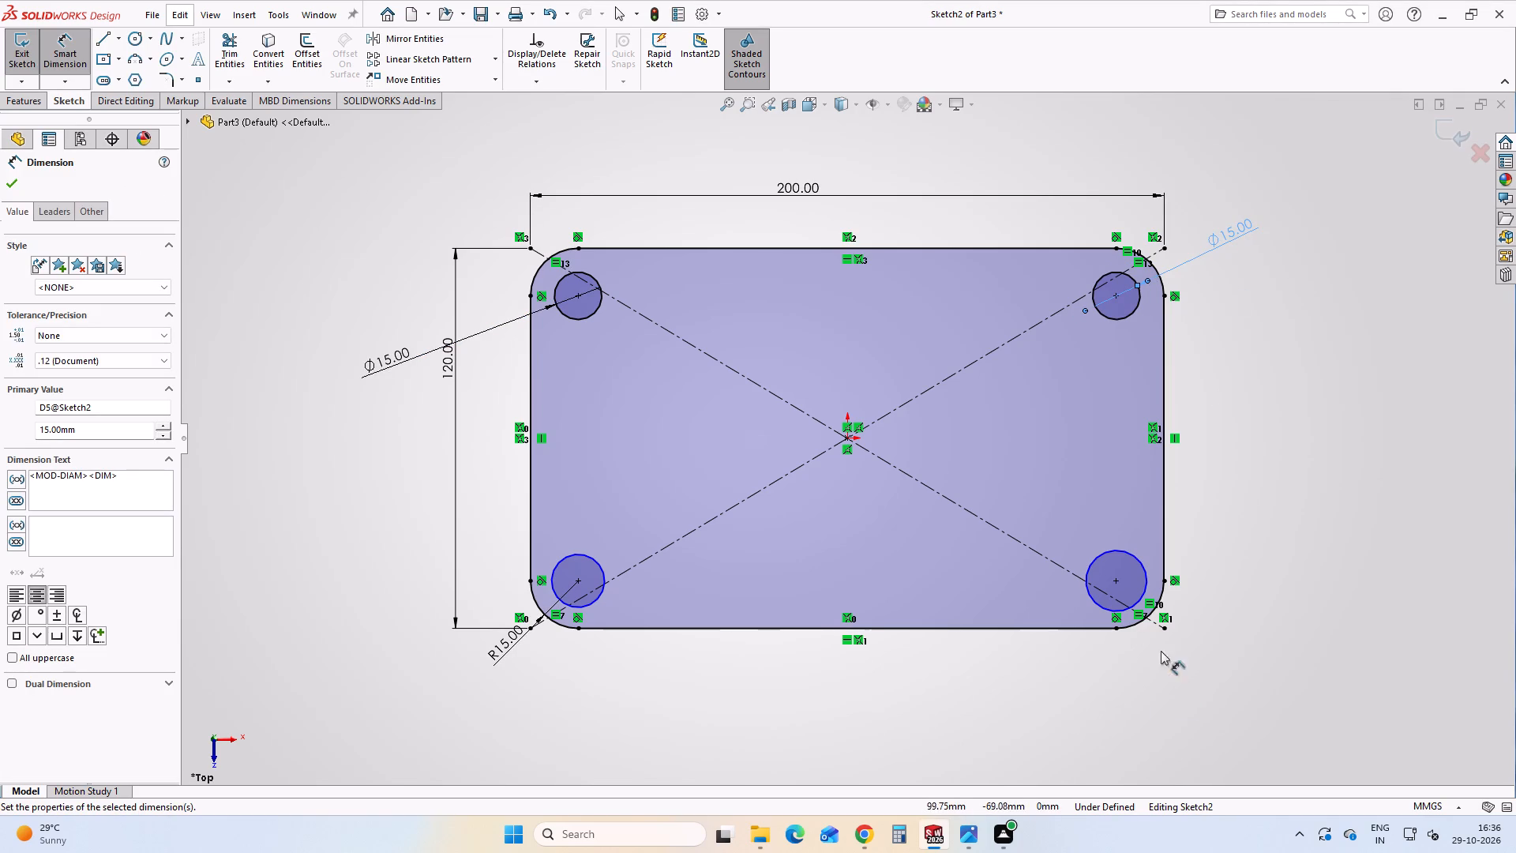
{"action": "left_click", "coordinate": [1137, 608]}
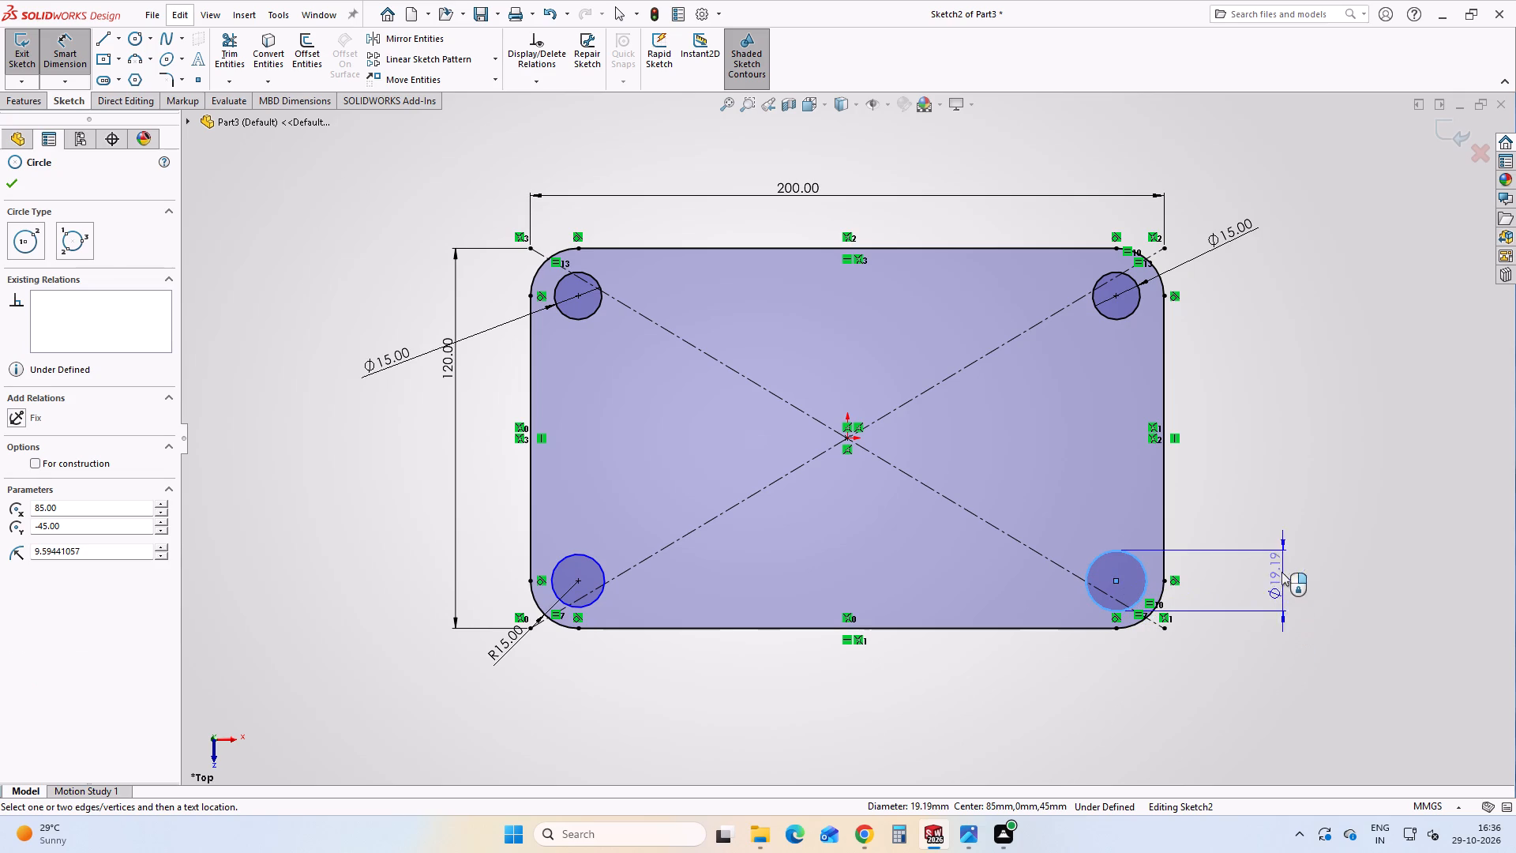
{"action": "left_click", "coordinate": [1263, 501]}
{"action": "type", "text": "15"}
{"action": "key", "text": "Return"}
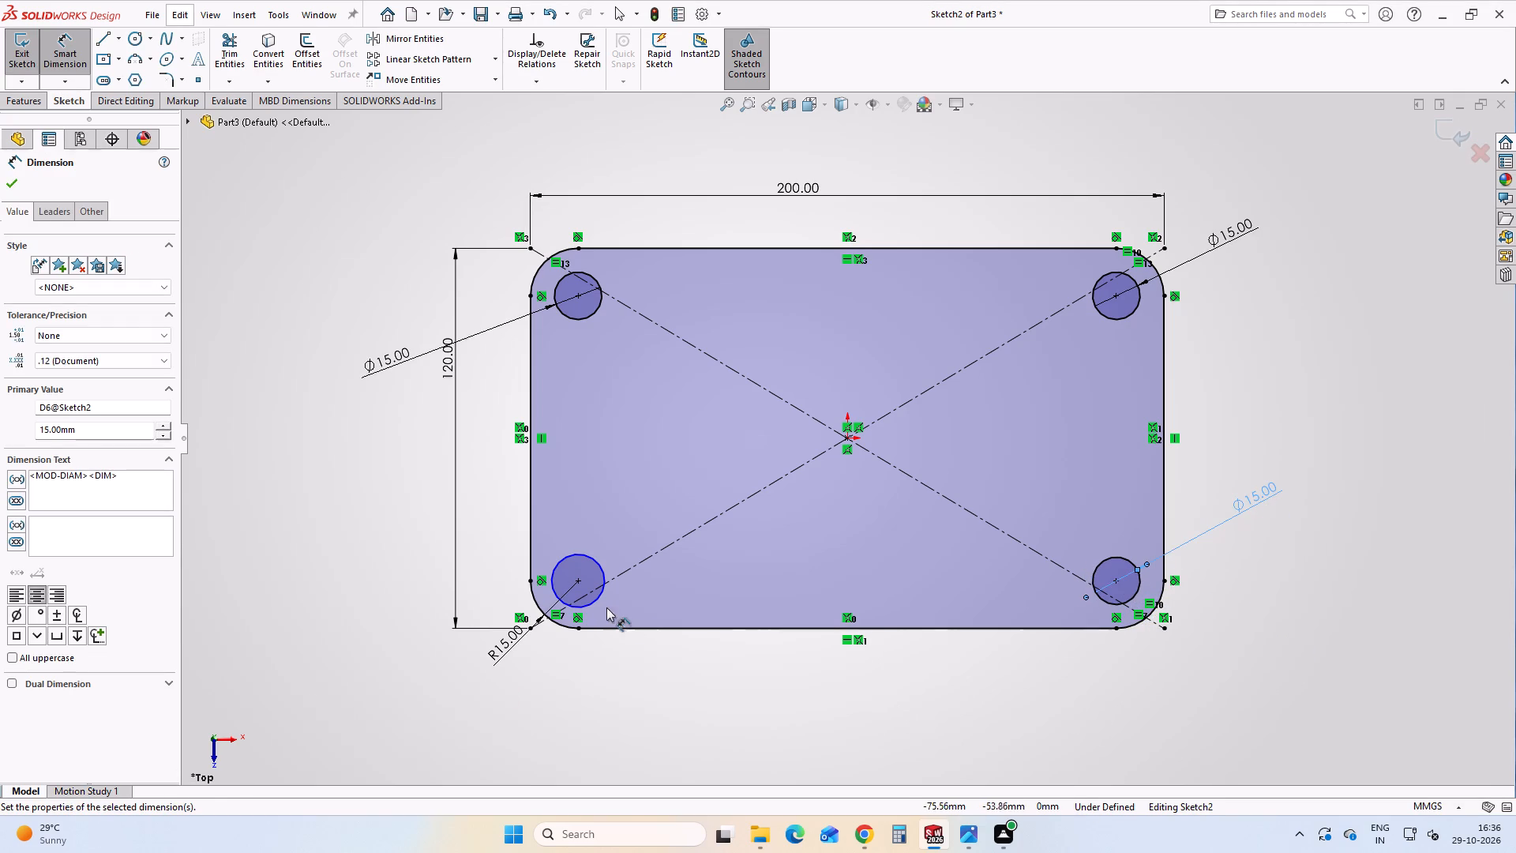
{"action": "left_click", "coordinate": [599, 603]}
{"action": "left_click", "coordinate": [523, 716]}
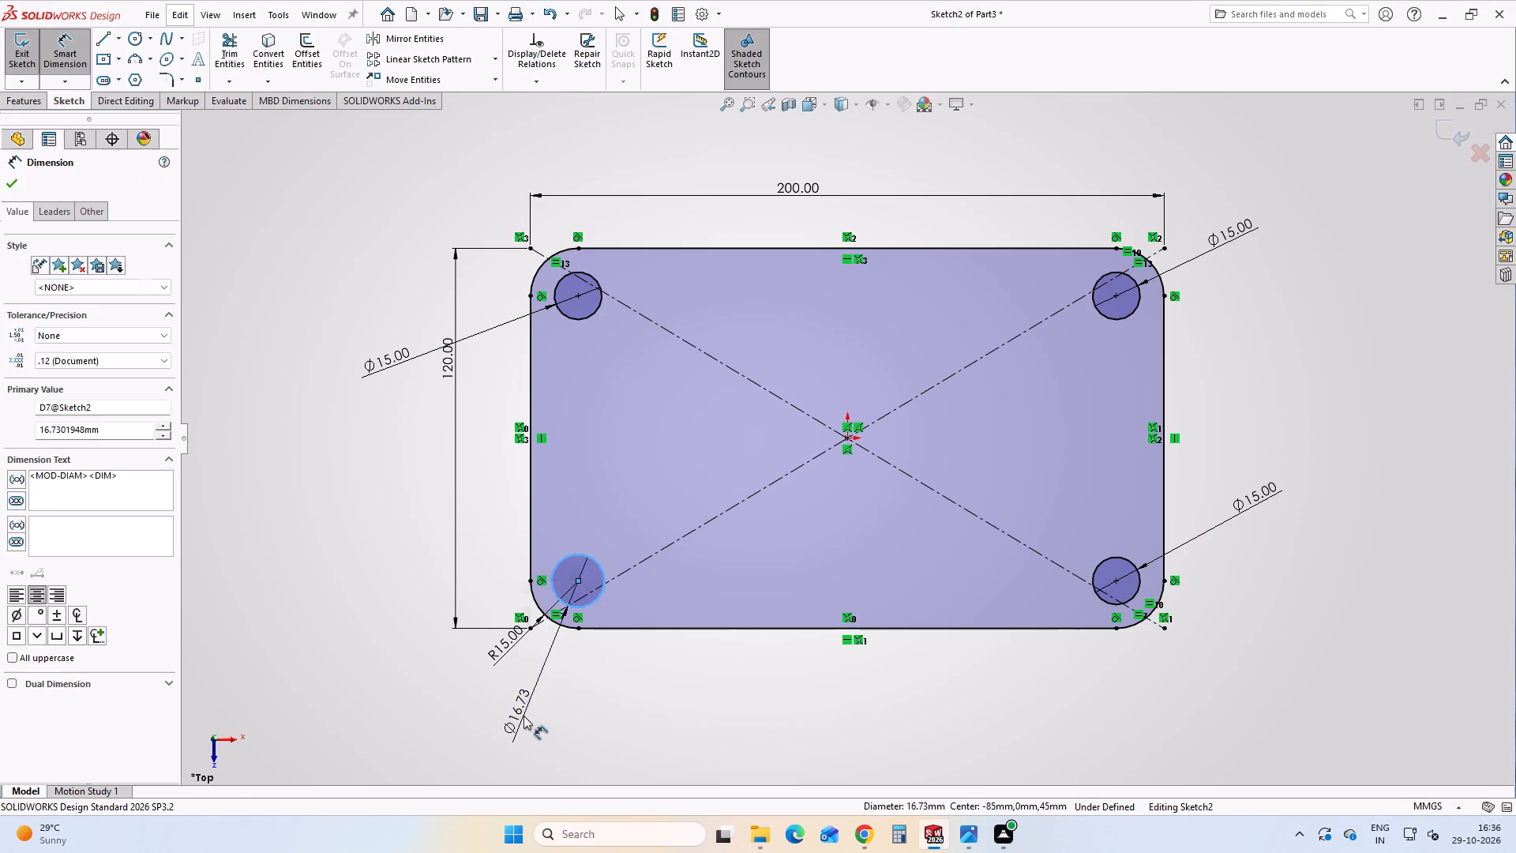
{"action": "type", "text": "15"}
{"action": "key", "text": "Return"}
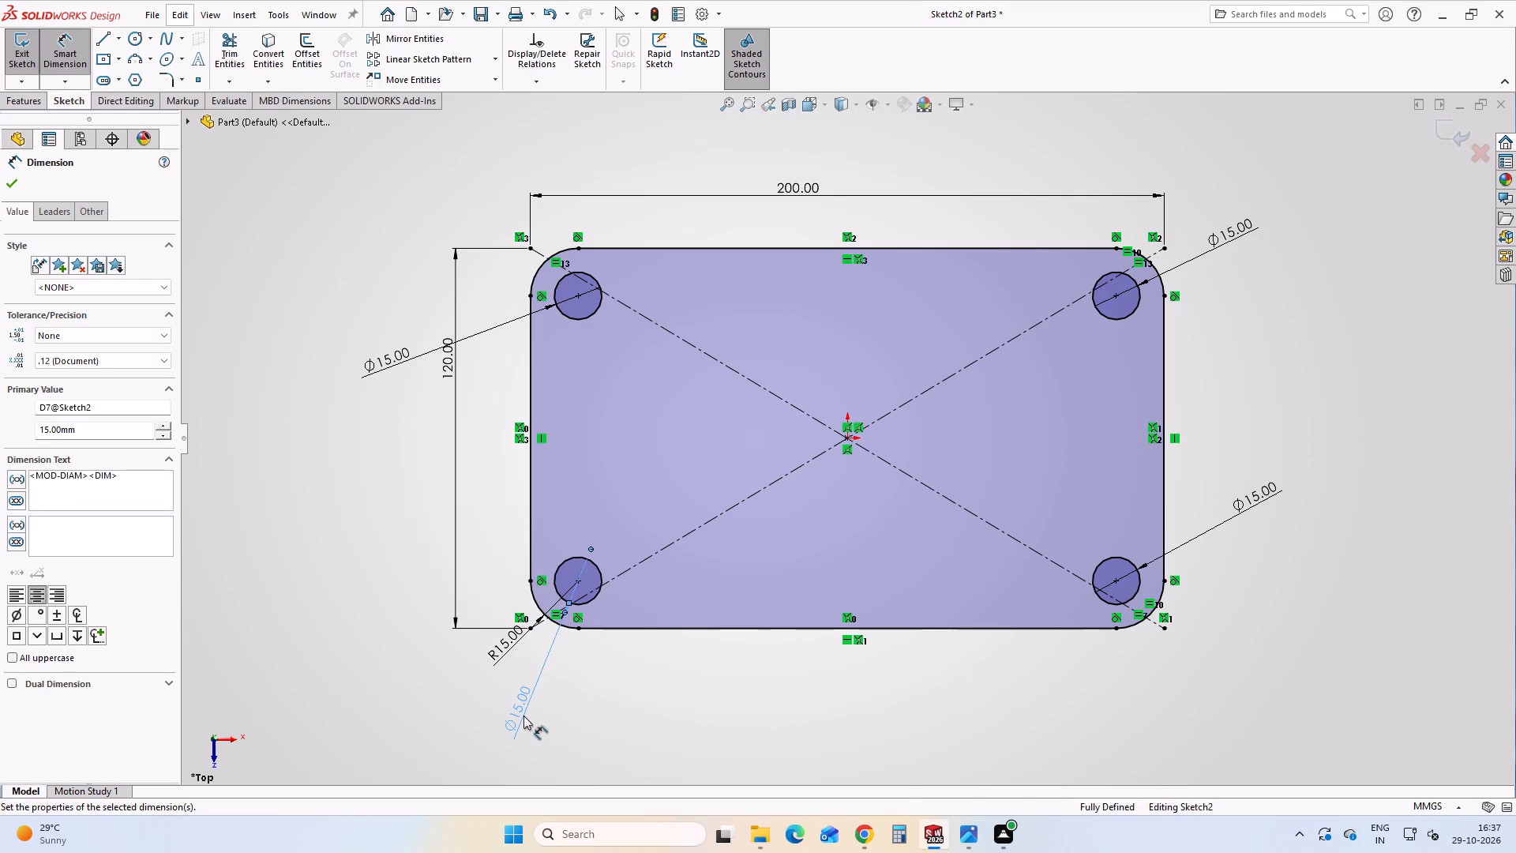
{"action": "left_click", "coordinate": [16, 182]}
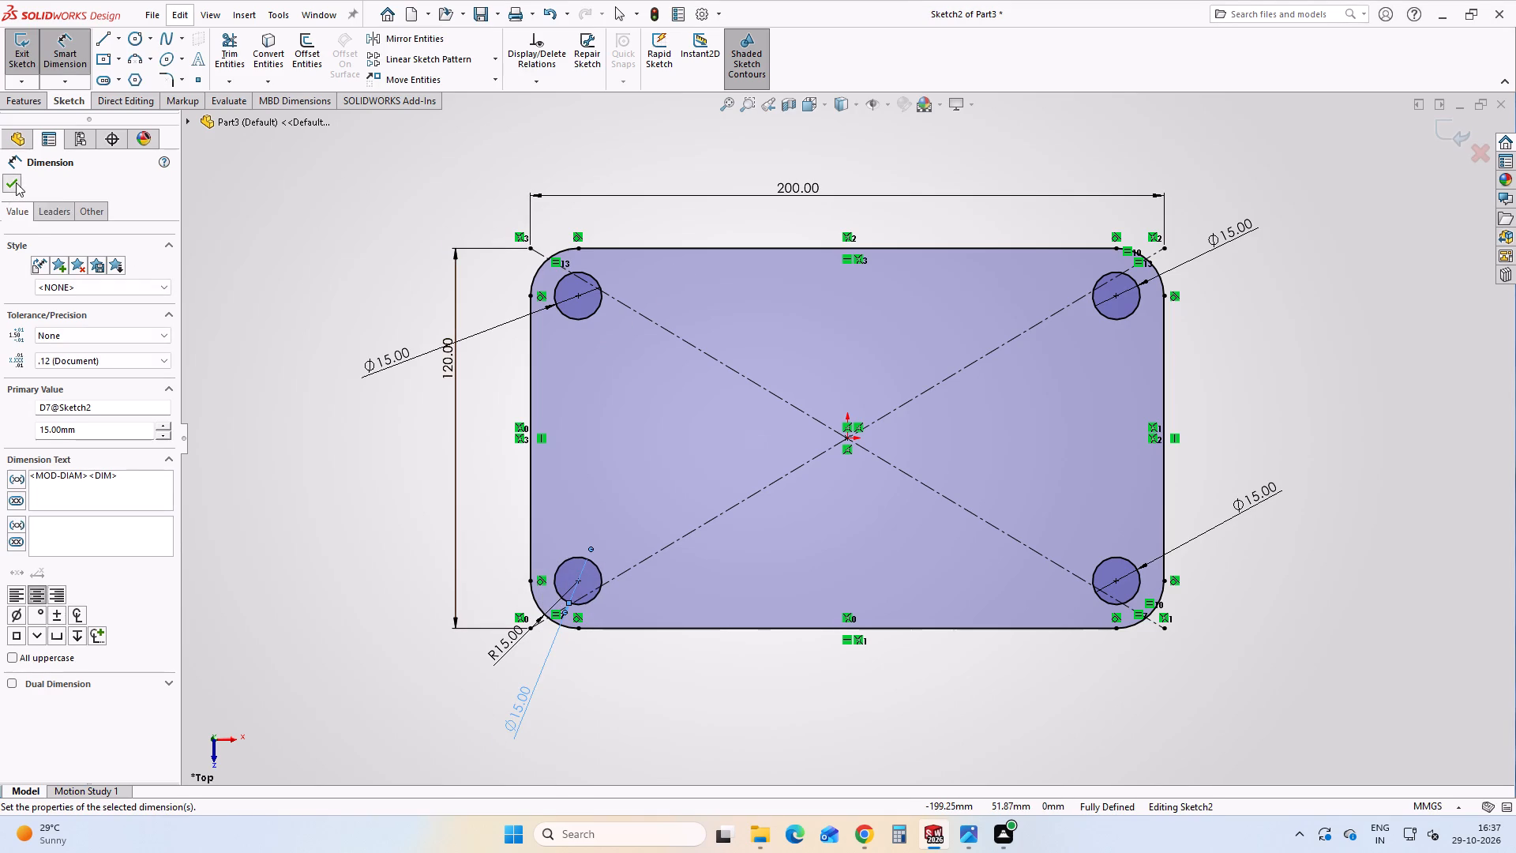
{"action": "left_click", "coordinate": [340, 473]}
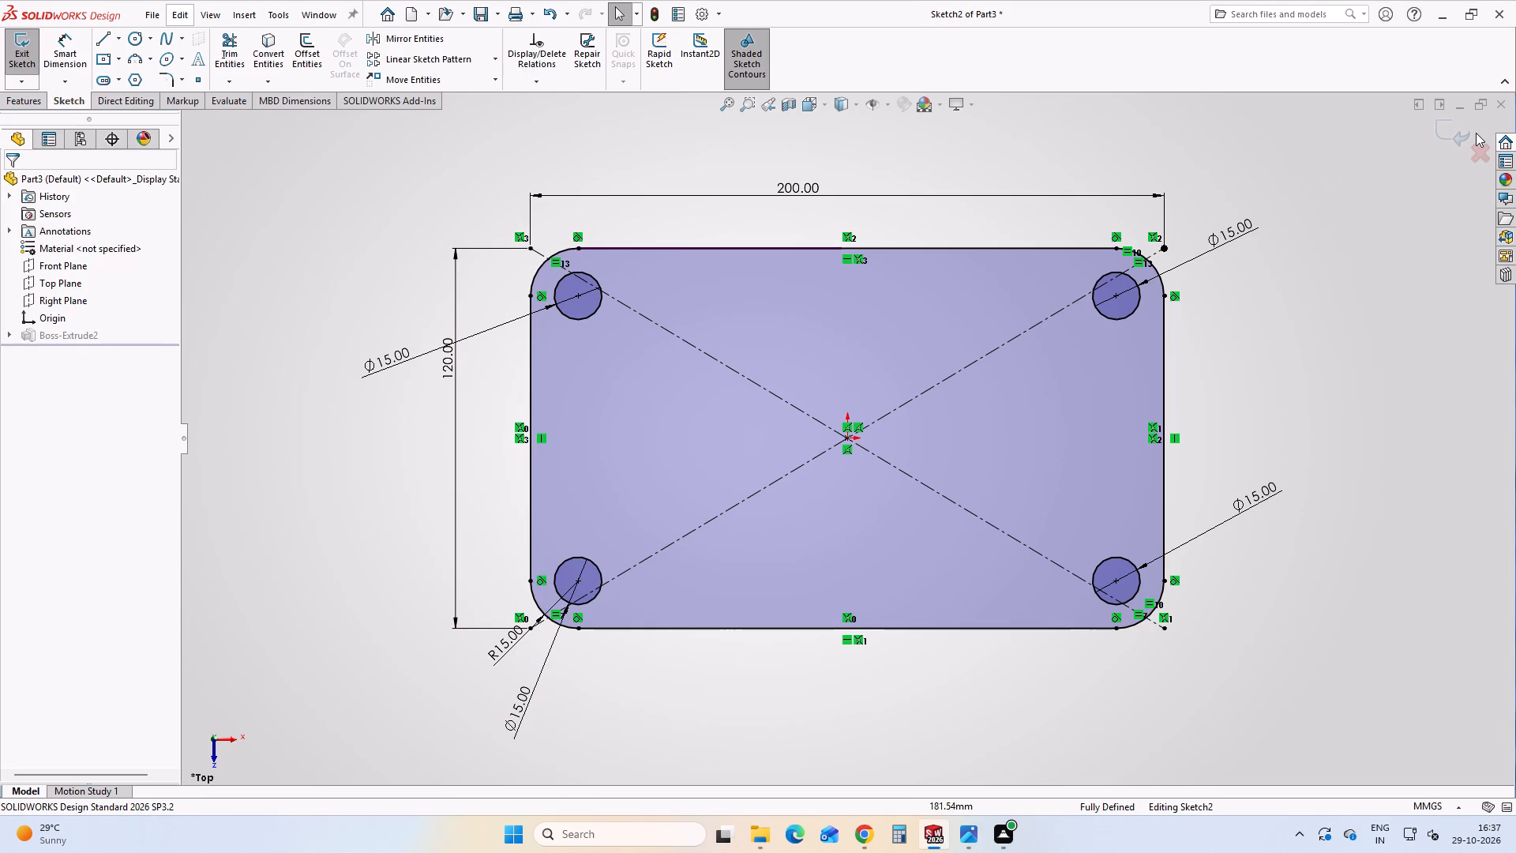
{"action": "left_click", "coordinate": [1471, 133]}
Inspect the rebuilt base plate from several angles and study the reference image for the central cylinder's dimensions.
{"action": "middle_click_drag", "start_coordinate": [1068, 613], "coordinate": [1082, 284]}
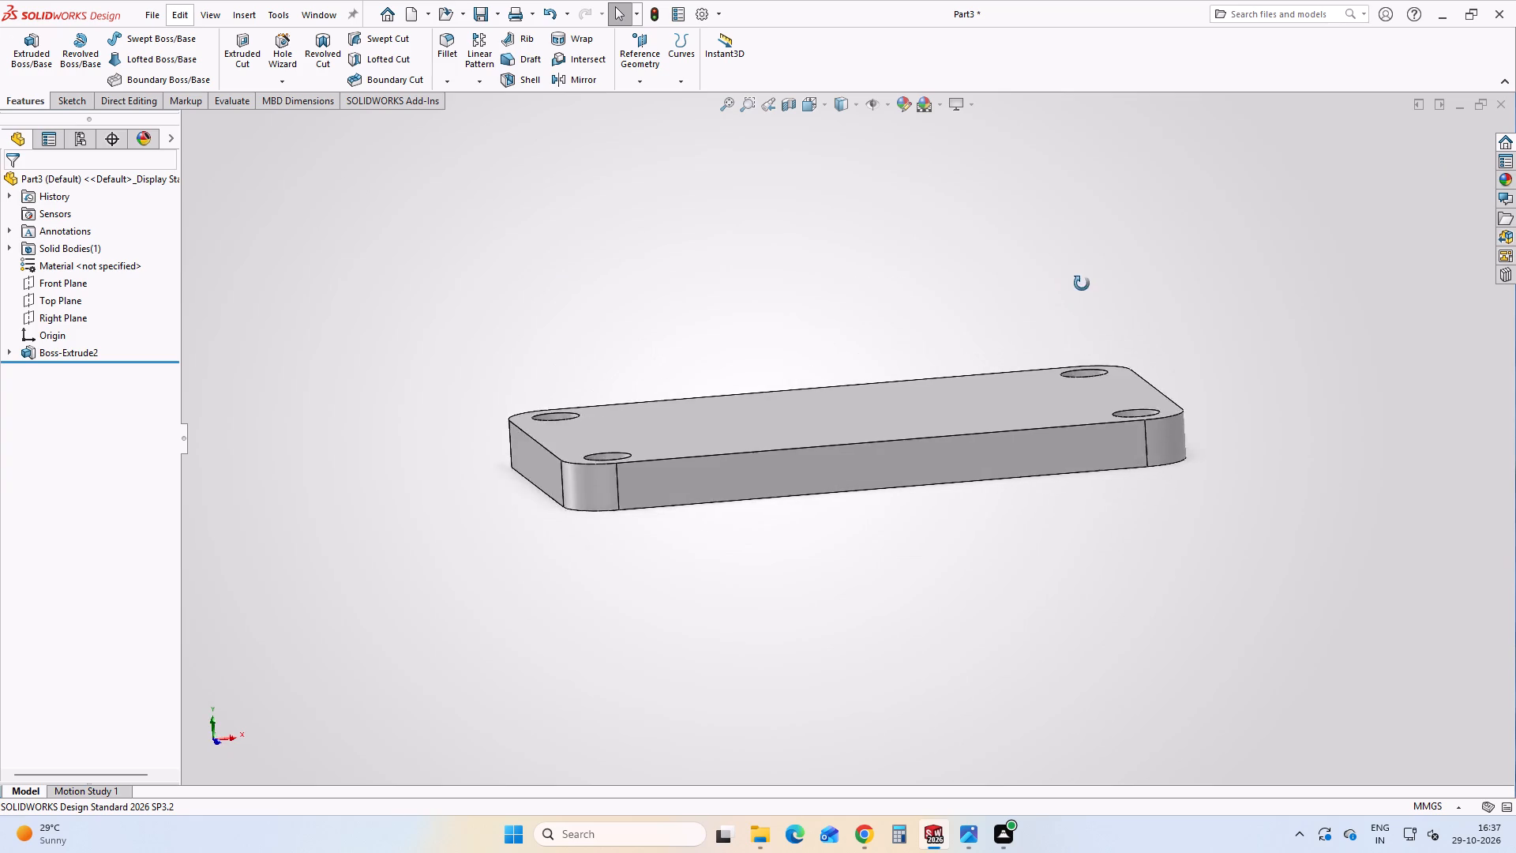
{"action": "middle_click_drag", "start_coordinate": [1082, 284], "coordinate": [1083, 314]}
{"action": "scroll", "coordinate": [1105, 644], "scroll_direction": "up", "scroll_amount": 3}
{"action": "middle_click_drag", "start_coordinate": [936, 466], "coordinate": [918, 697]}
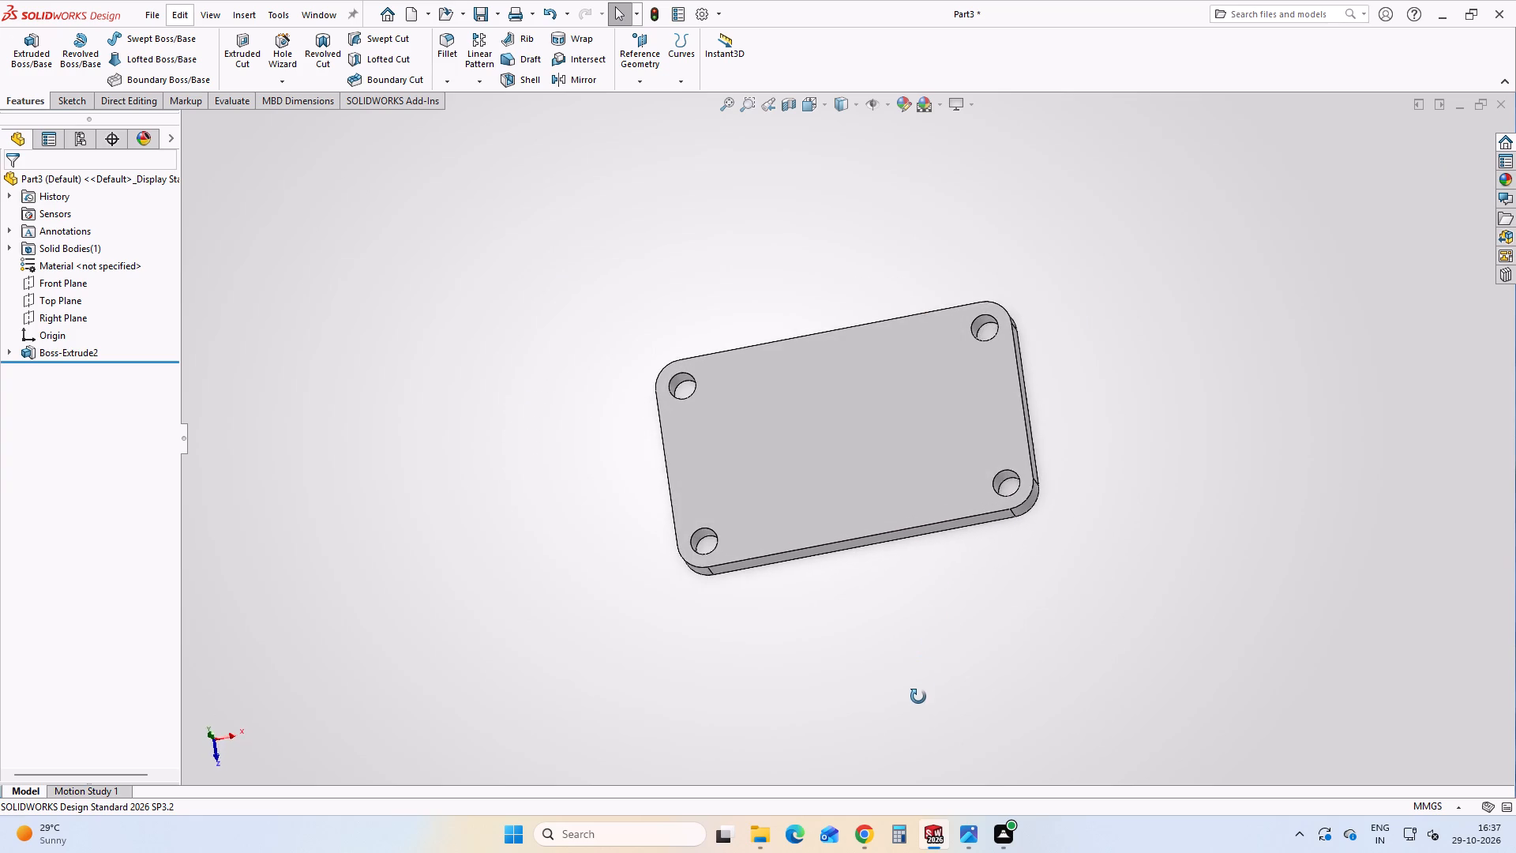
{"action": "middle_click_drag", "start_coordinate": [918, 697], "coordinate": [980, 584]}
{"action": "left_click", "coordinate": [966, 837]}
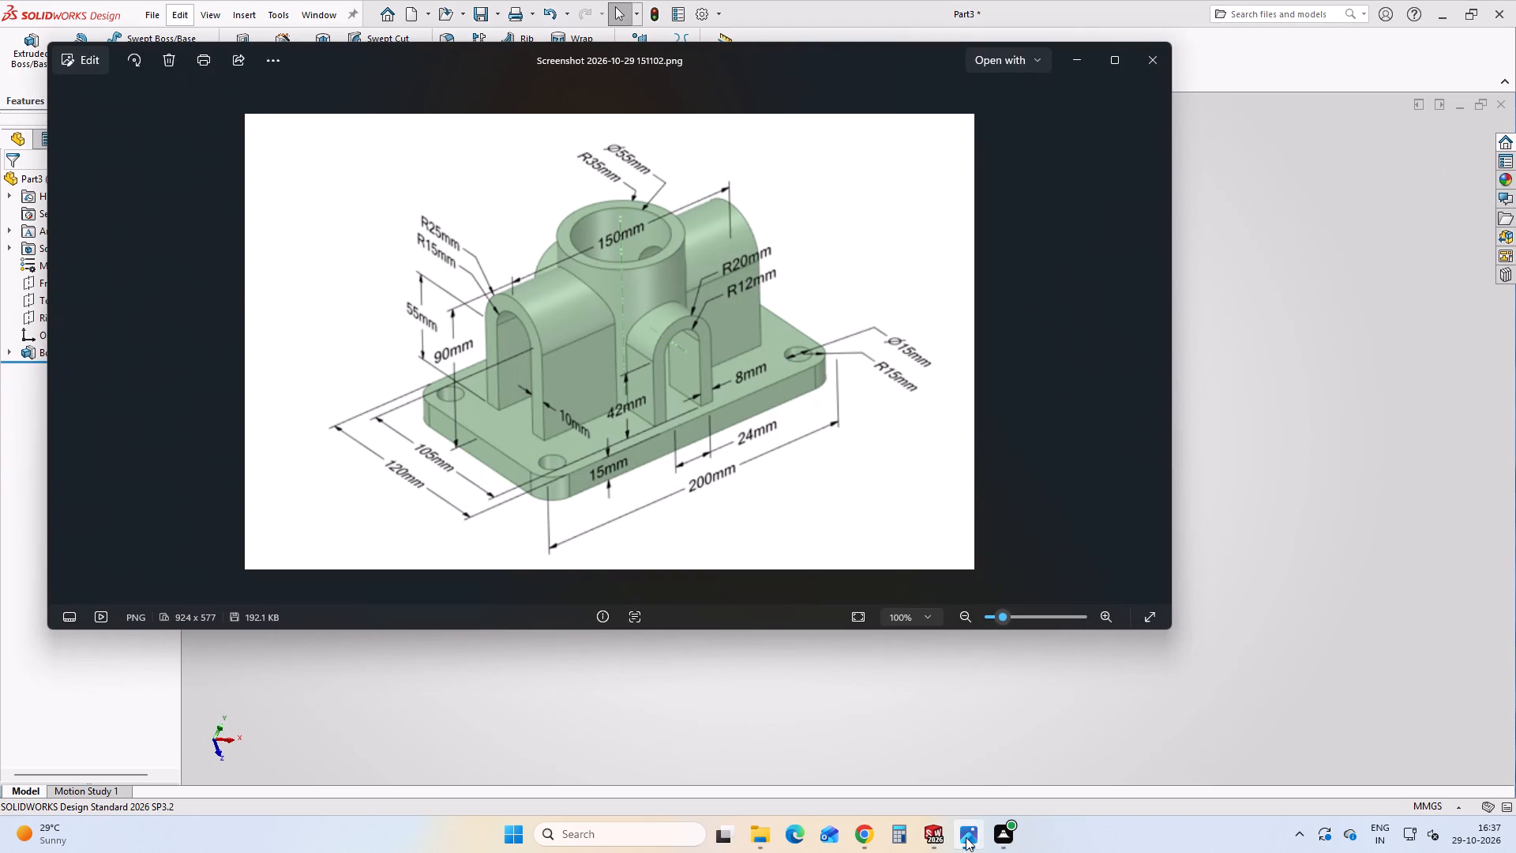
{"action": "left_click", "coordinate": [966, 837]}
{"action": "left_click", "coordinate": [966, 837]}
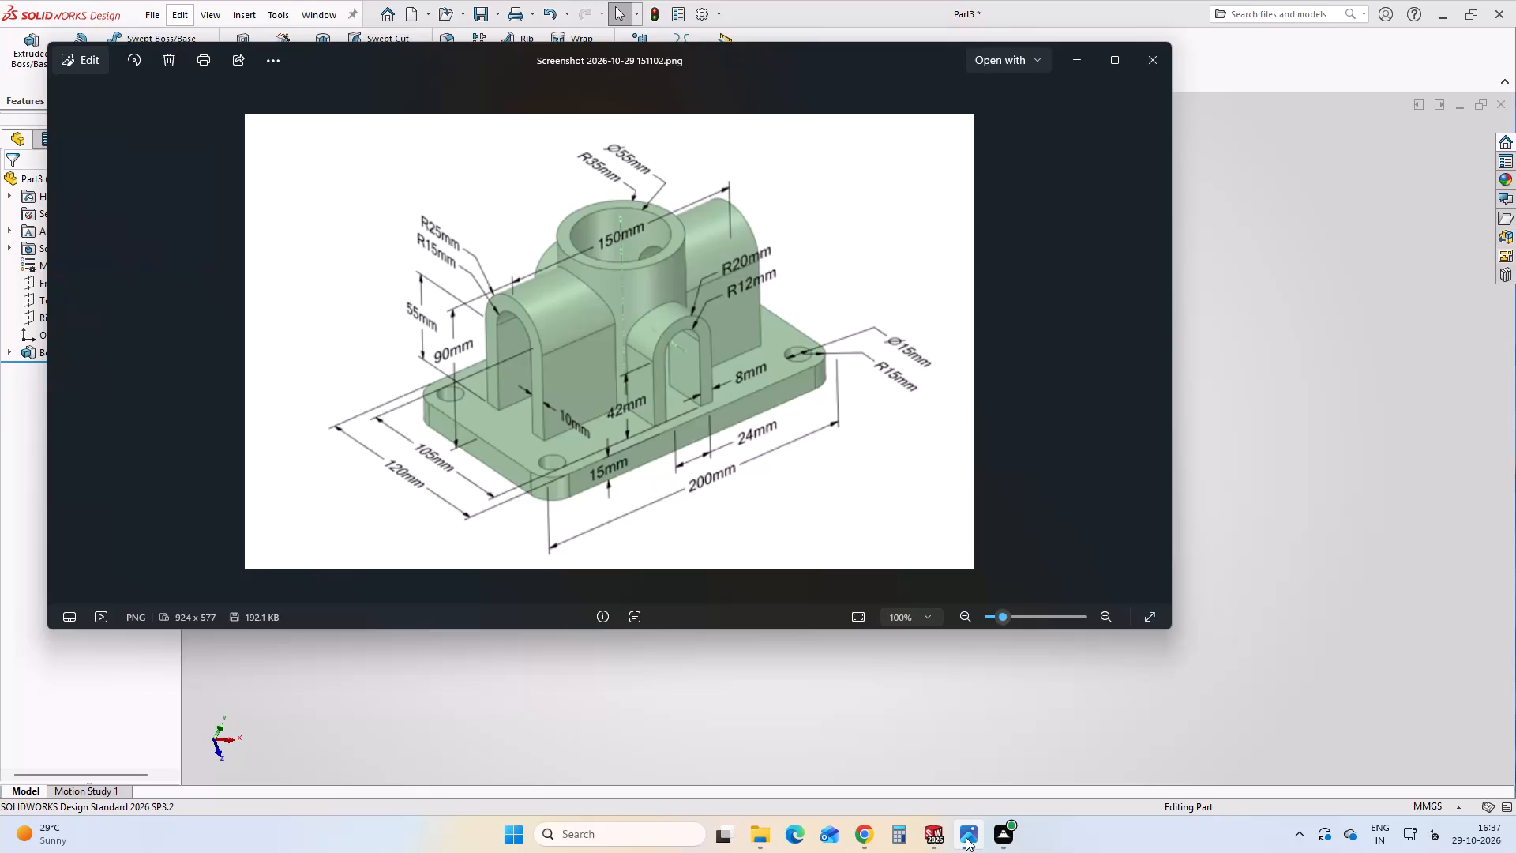
{"action": "left_click", "coordinate": [966, 837]}
On the plate's top face, sketch two concentric circles at the origin, about 90 mm and 76 mm in diameter.
{"action": "left_click", "coordinate": [879, 423]}
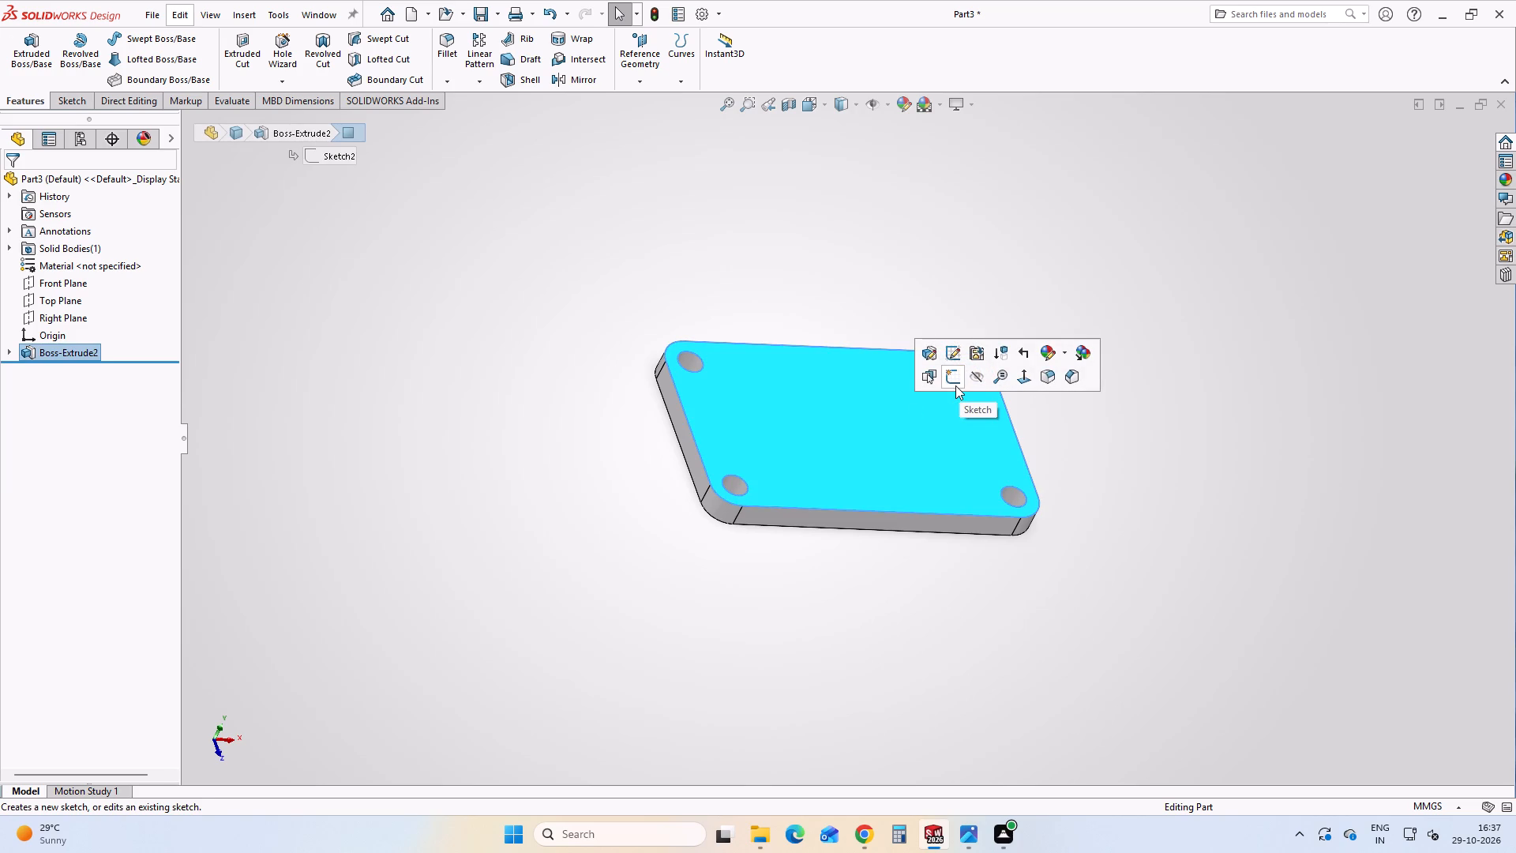
{"action": "left_click", "coordinate": [955, 385]}
{"action": "left_click", "coordinate": [295, 457]}
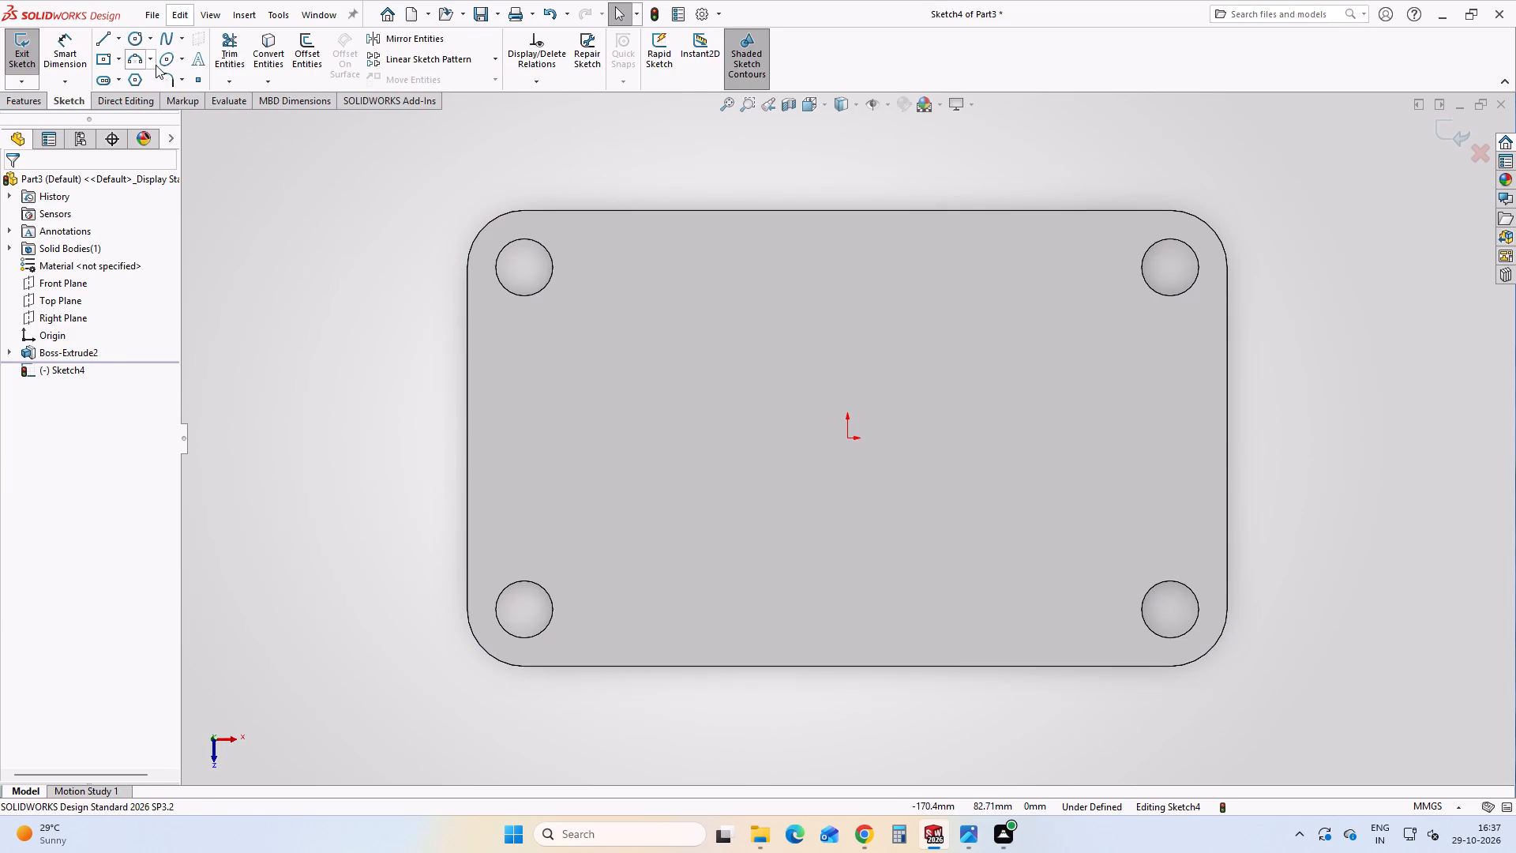
{"action": "left_click", "coordinate": [138, 36]}
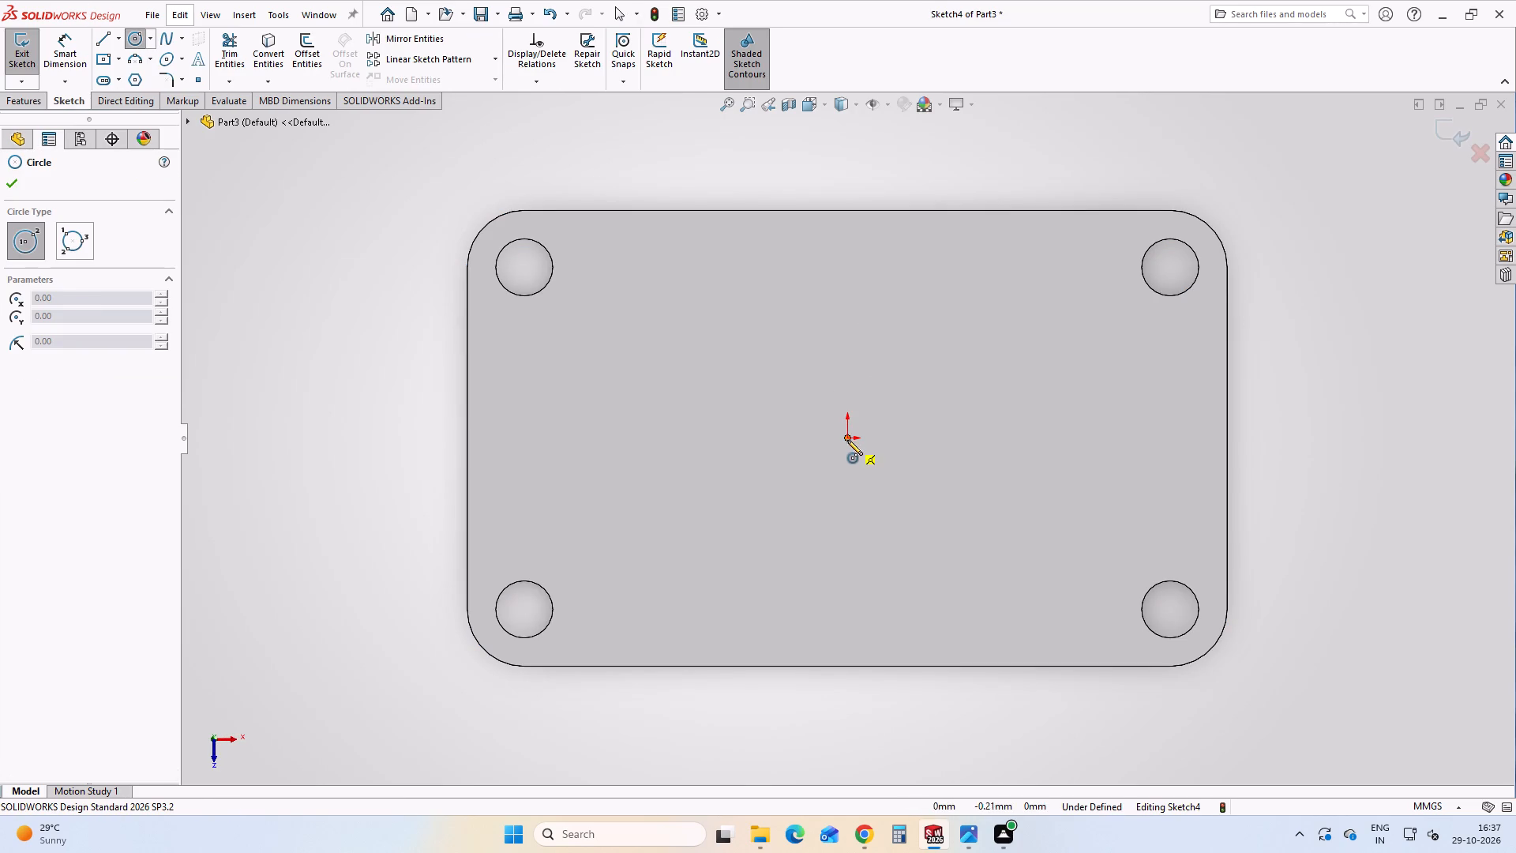
{"action": "left_click", "coordinate": [847, 440]}
{"action": "left_click", "coordinate": [1004, 368]}
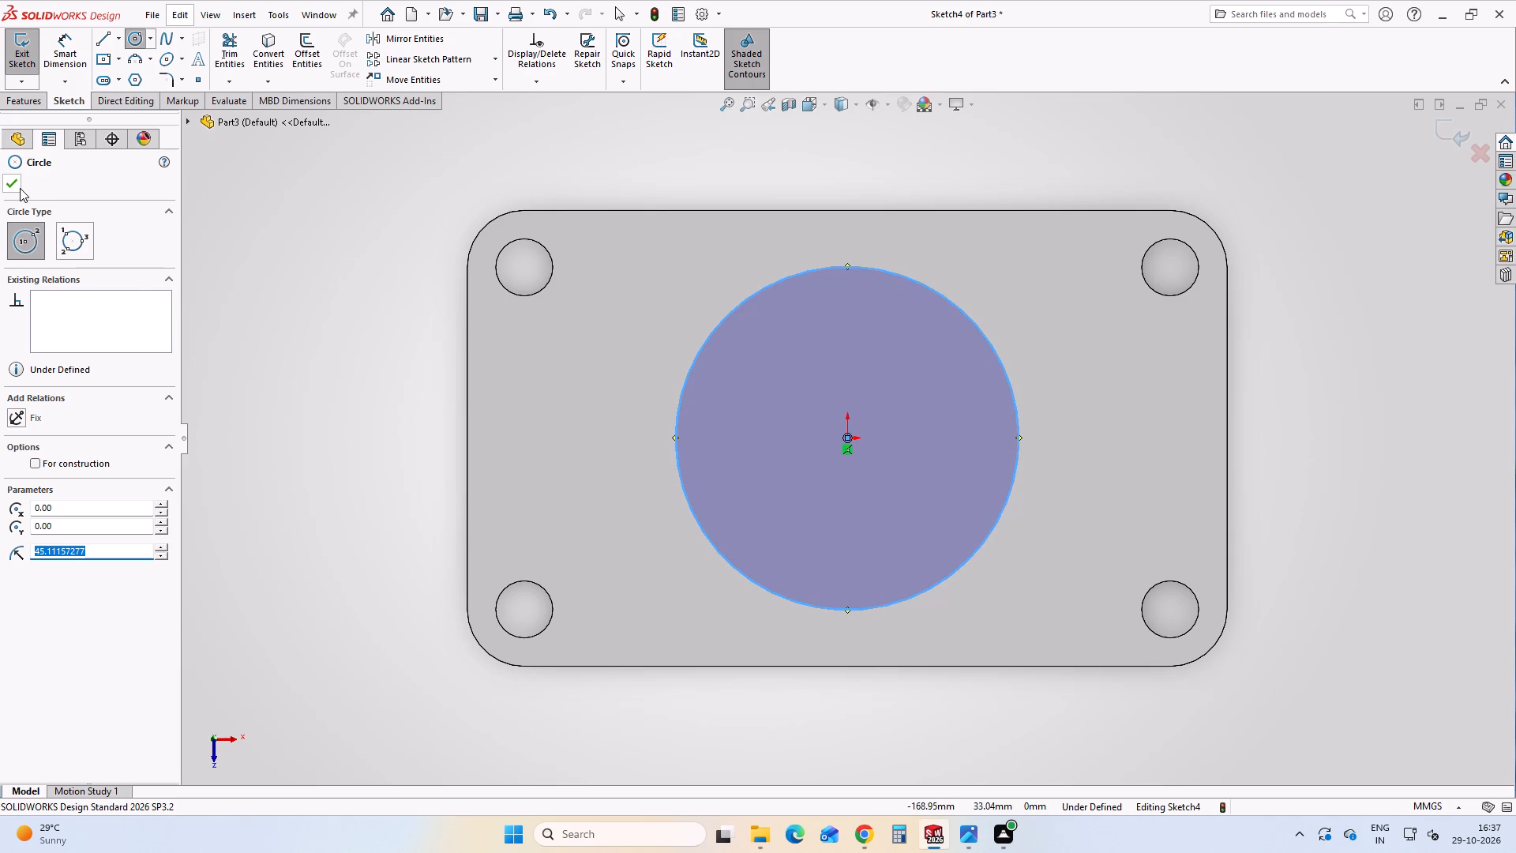
{"action": "left_click", "coordinate": [848, 439]}
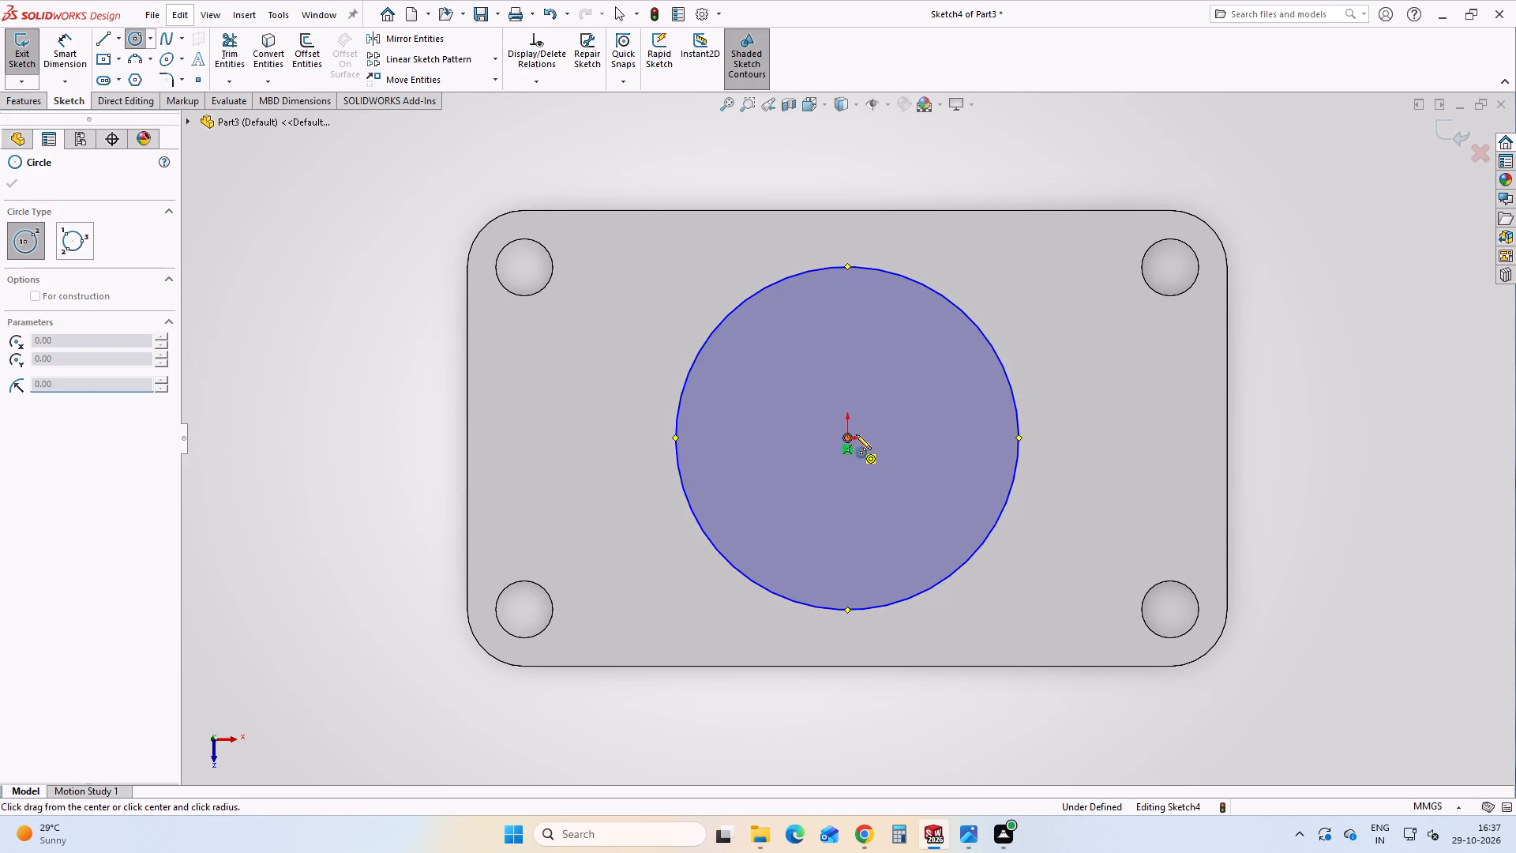
{"action": "left_click", "coordinate": [979, 378]}
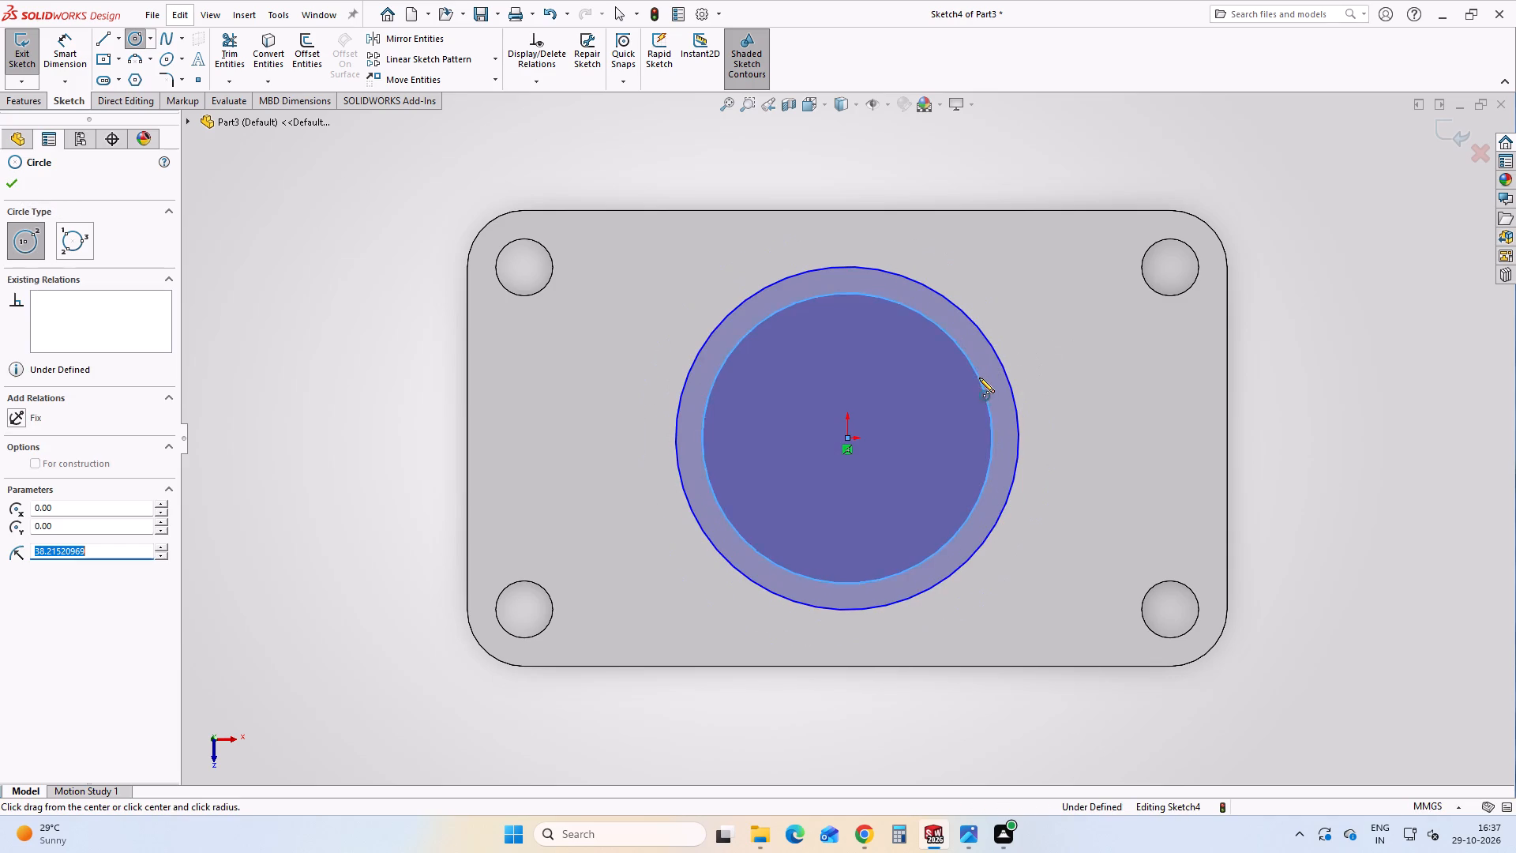
{"action": "left_click", "coordinate": [2, 189]}
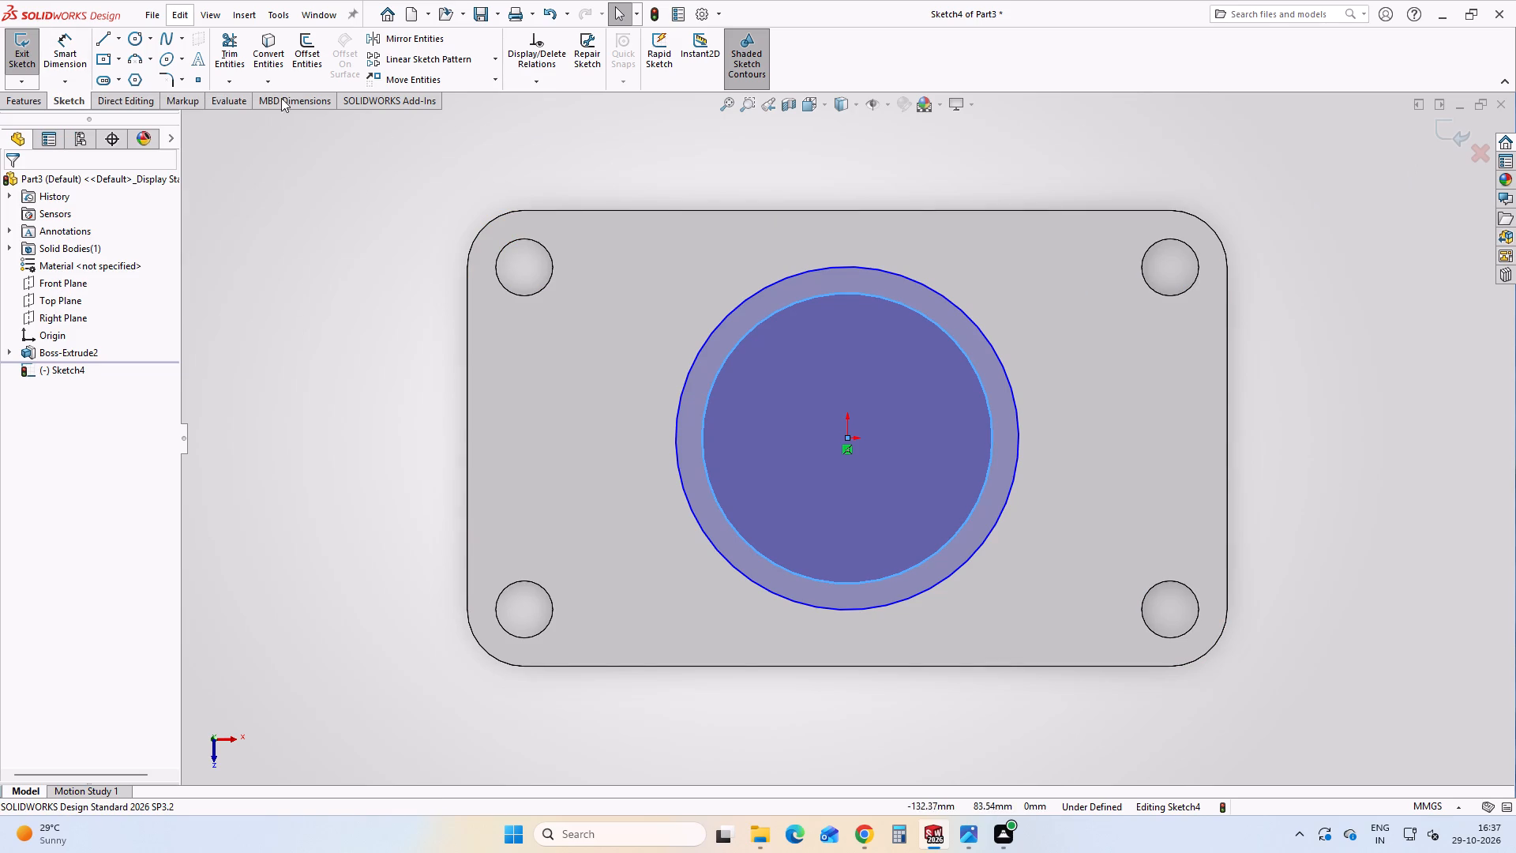
Dimension the larger concentric circle to 70 mm diameter and the other to 55 mm, checking the reference image.
{"action": "left_click", "coordinate": [75, 50]}
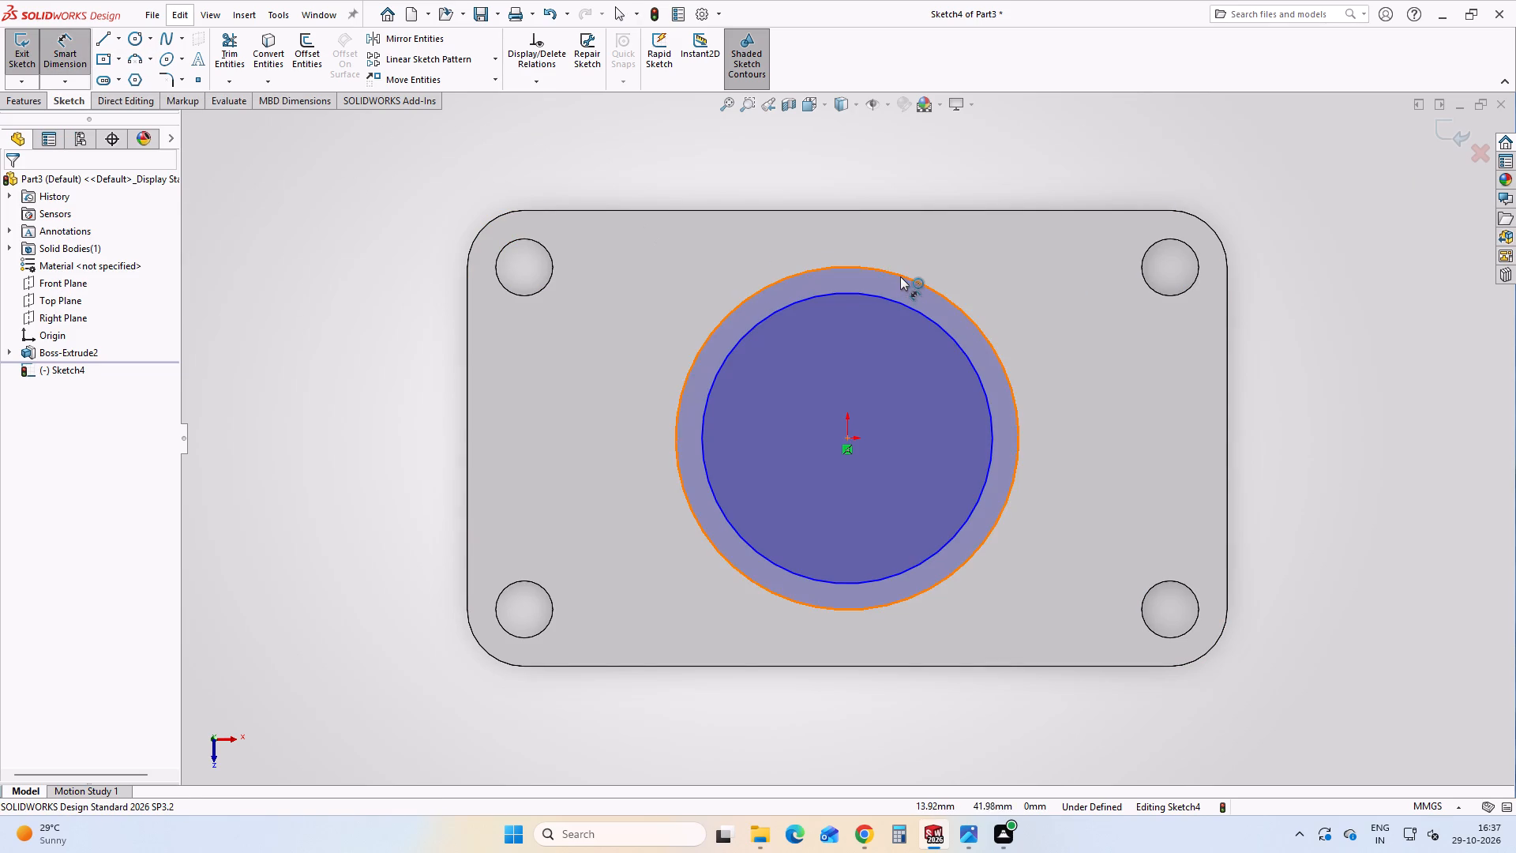
{"action": "left_click", "coordinate": [900, 275]}
{"action": "left_click", "coordinate": [1049, 171]}
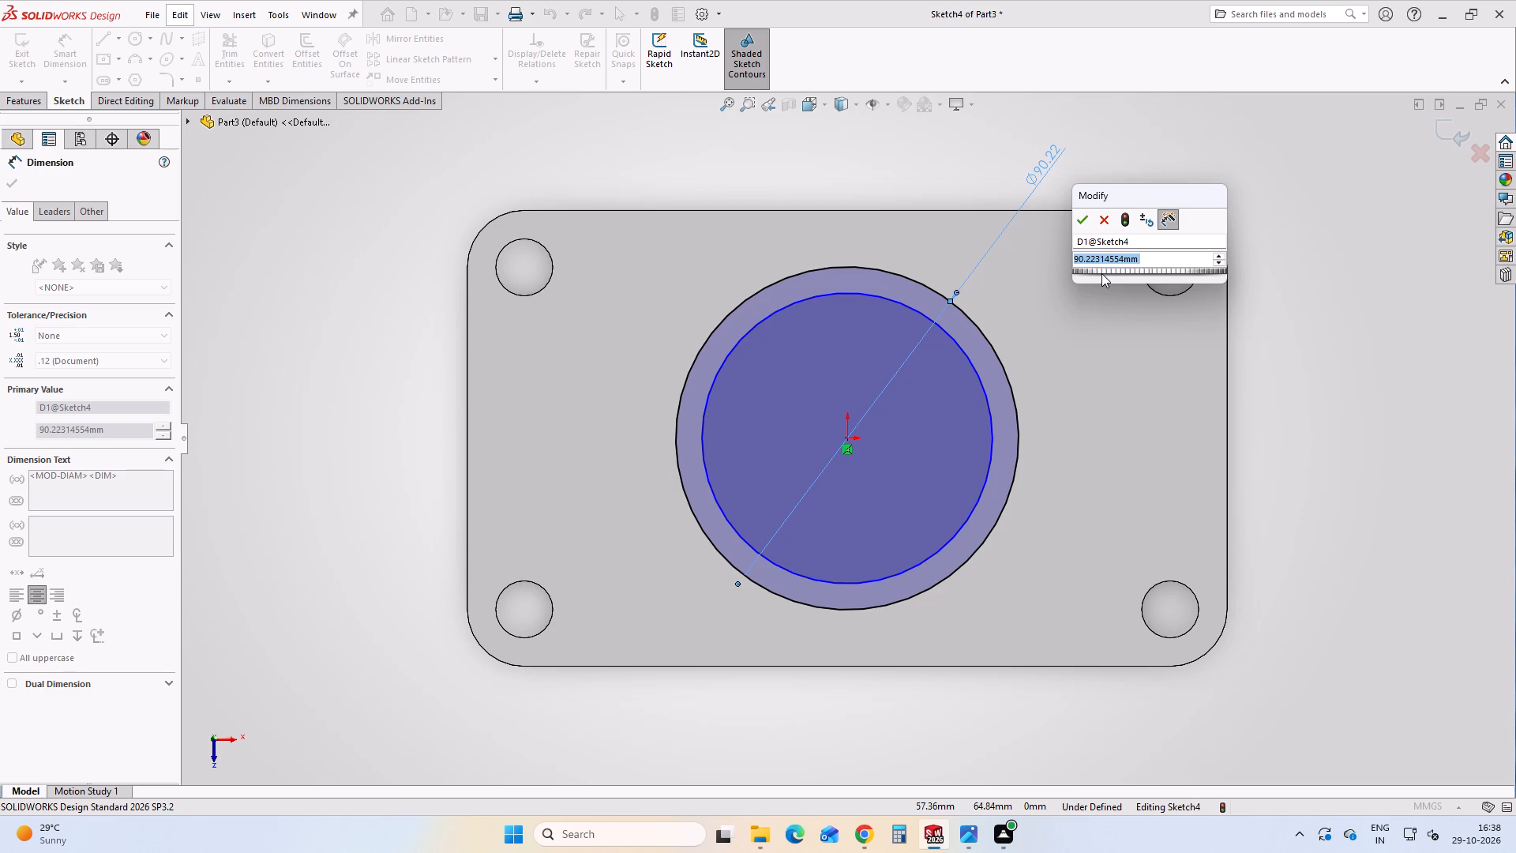
{"action": "type", "text": "70"}
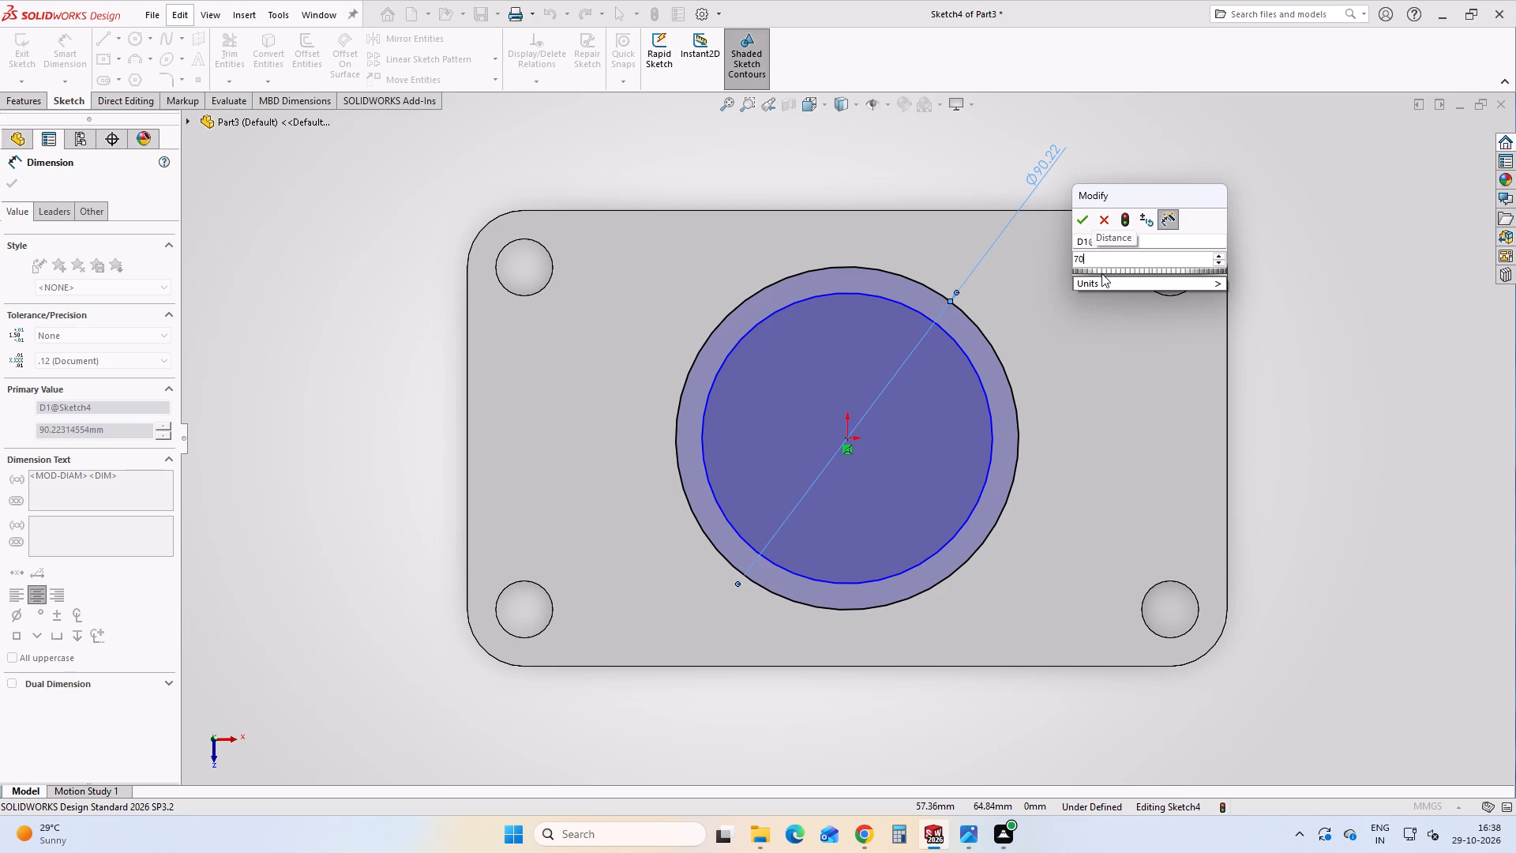
{"action": "key", "text": "Return"}
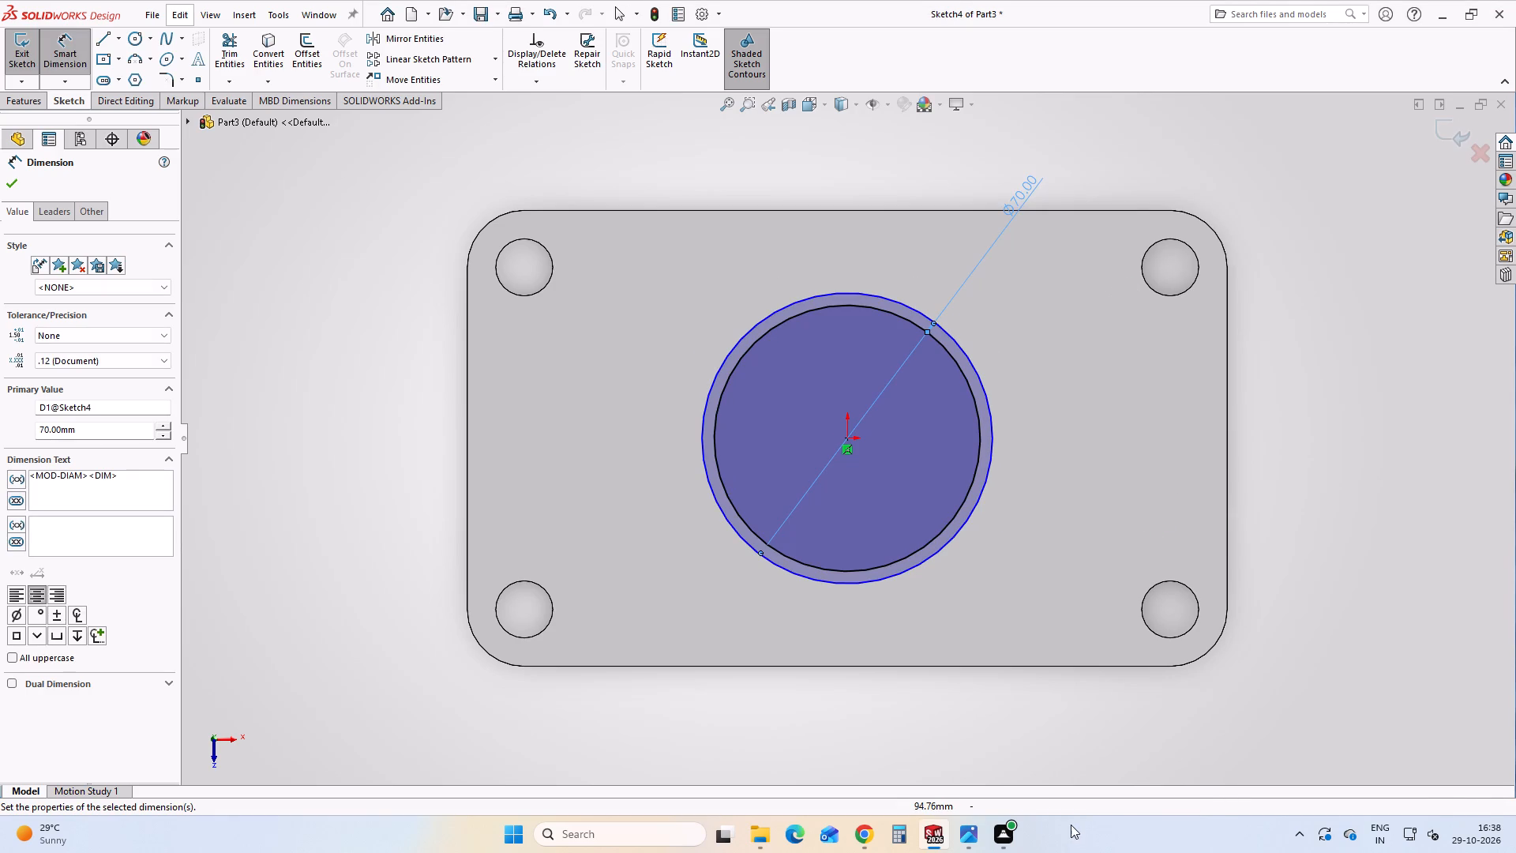
{"action": "left_click", "coordinate": [966, 839]}
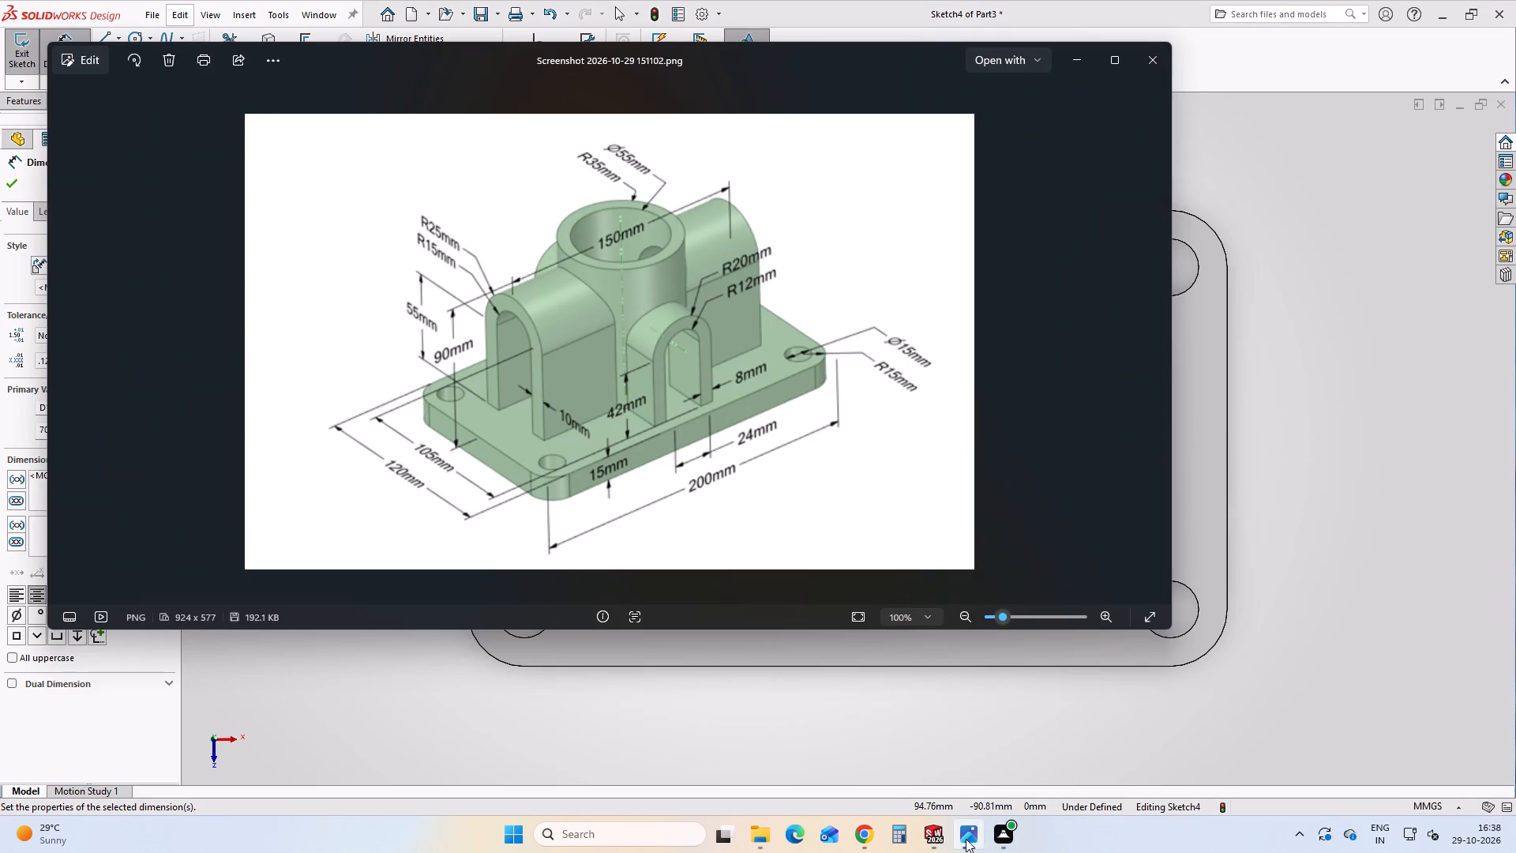
{"action": "left_click", "coordinate": [966, 839]}
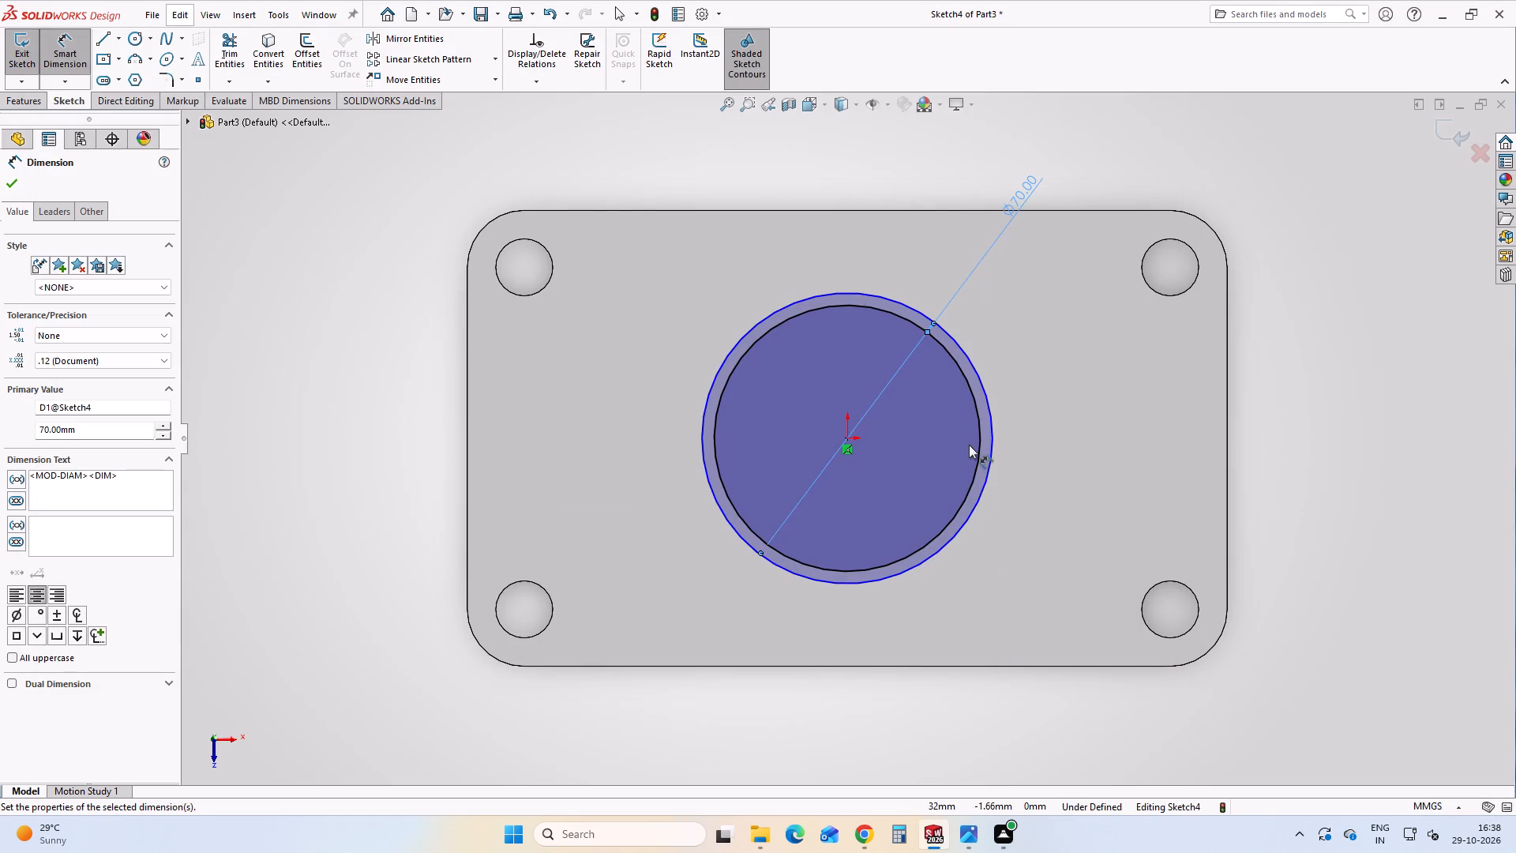
{"action": "left_click", "coordinate": [987, 406]}
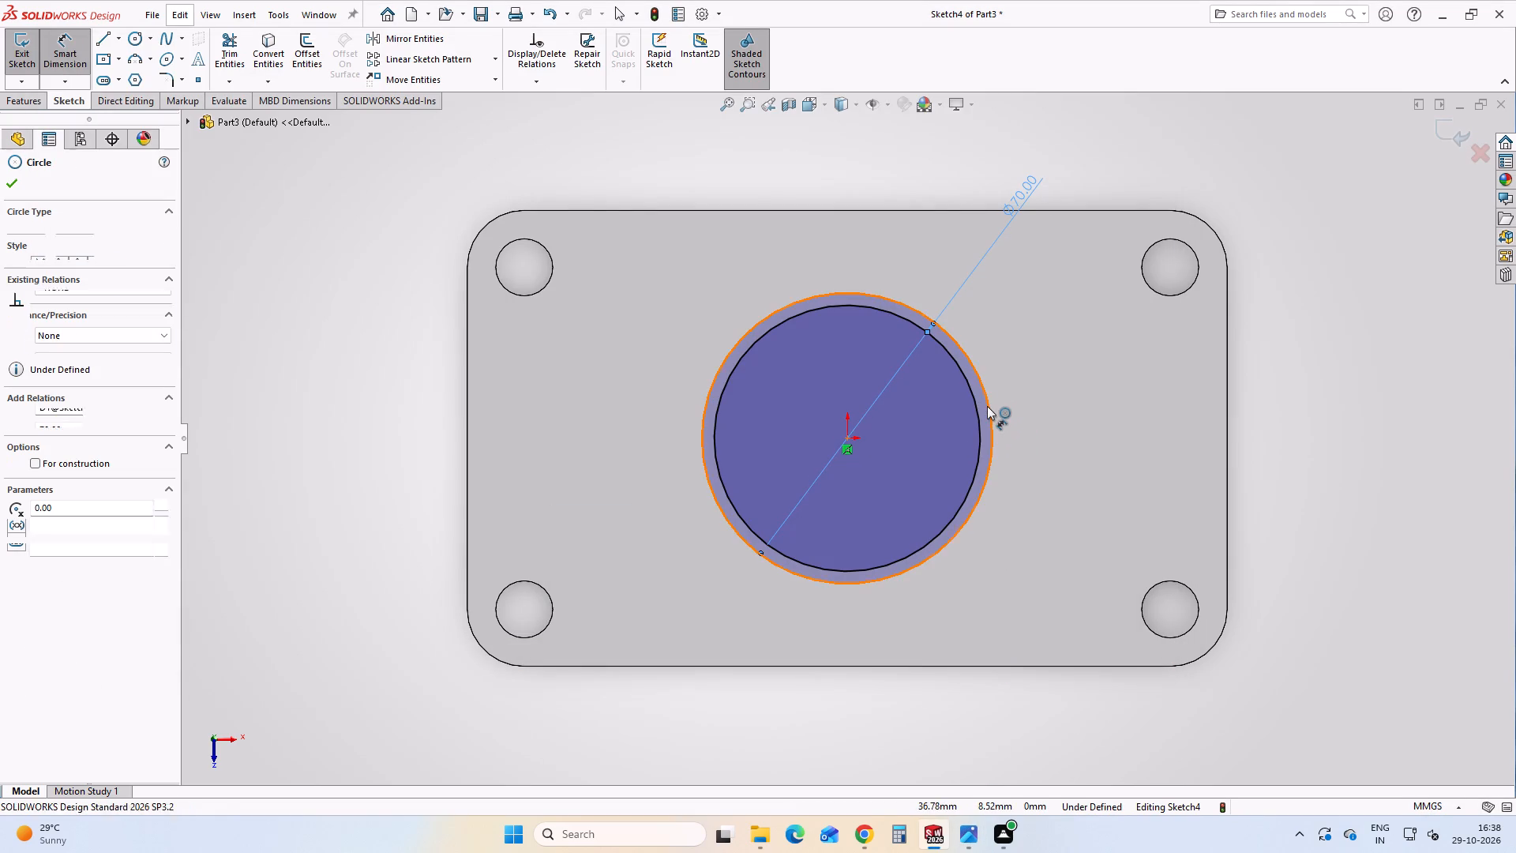
{"action": "left_click", "coordinate": [1244, 175]}
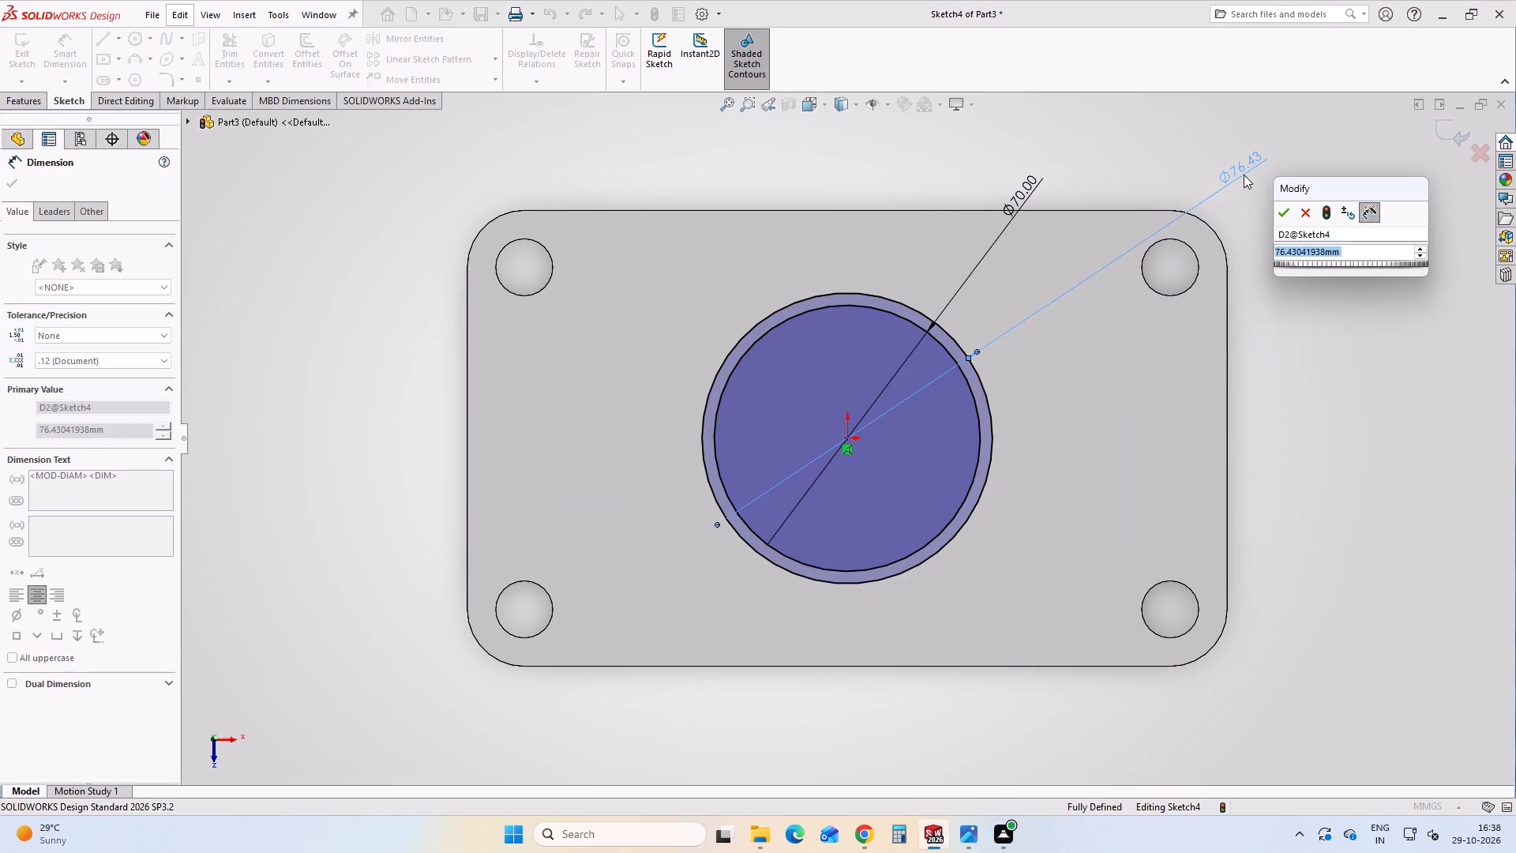
{"action": "type", "text": "55"}
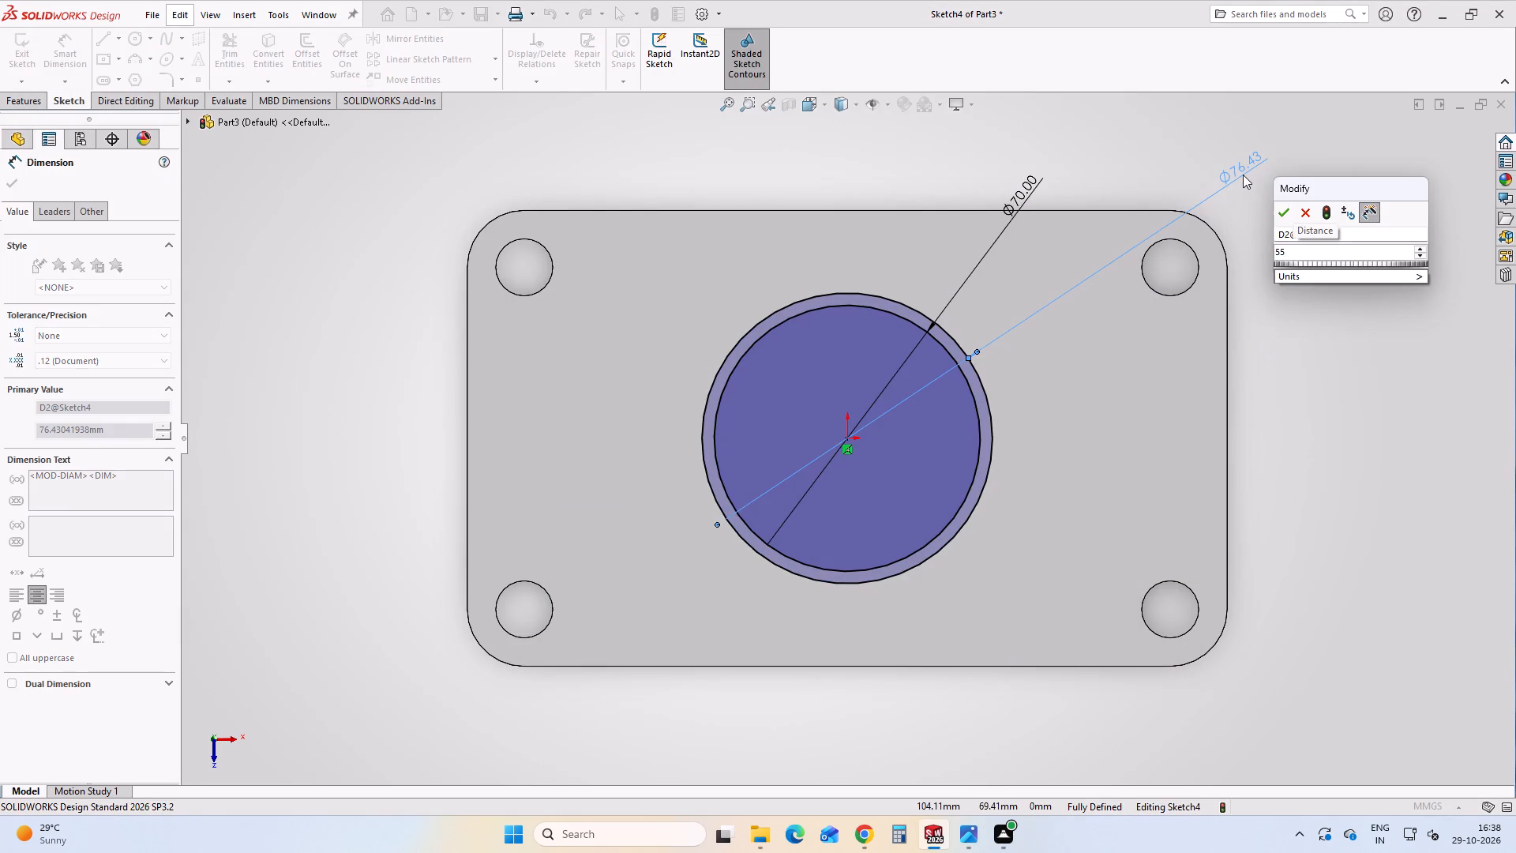
{"action": "key", "text": "Return"}
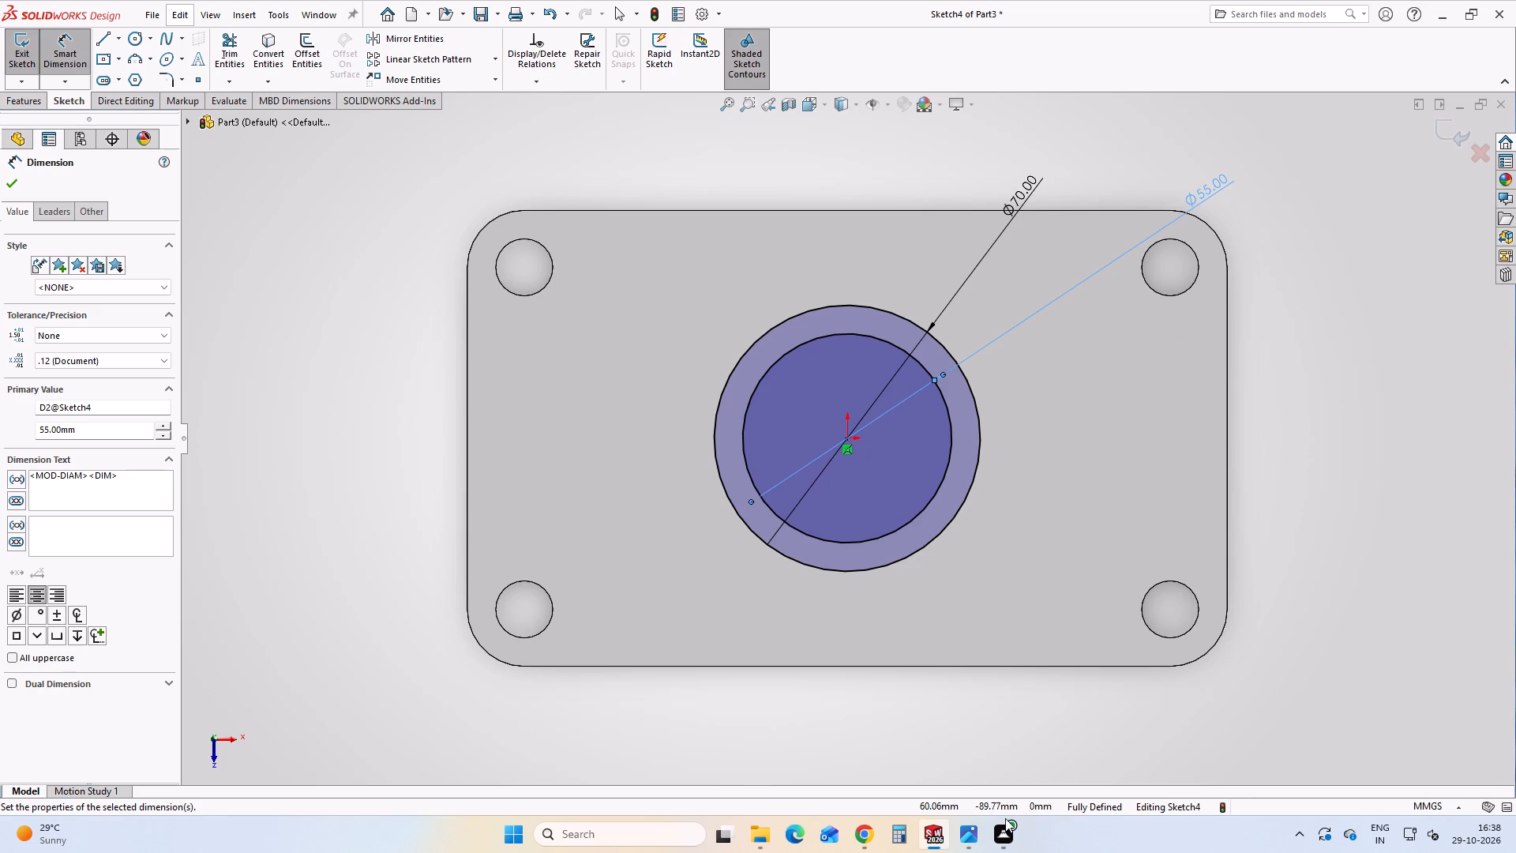
Display the 70 mm circle's dimension as a radius, move its text farther from the circle, and finish the sketch.
{"action": "left_click", "coordinate": [973, 848]}
{"action": "left_click", "coordinate": [973, 848]}
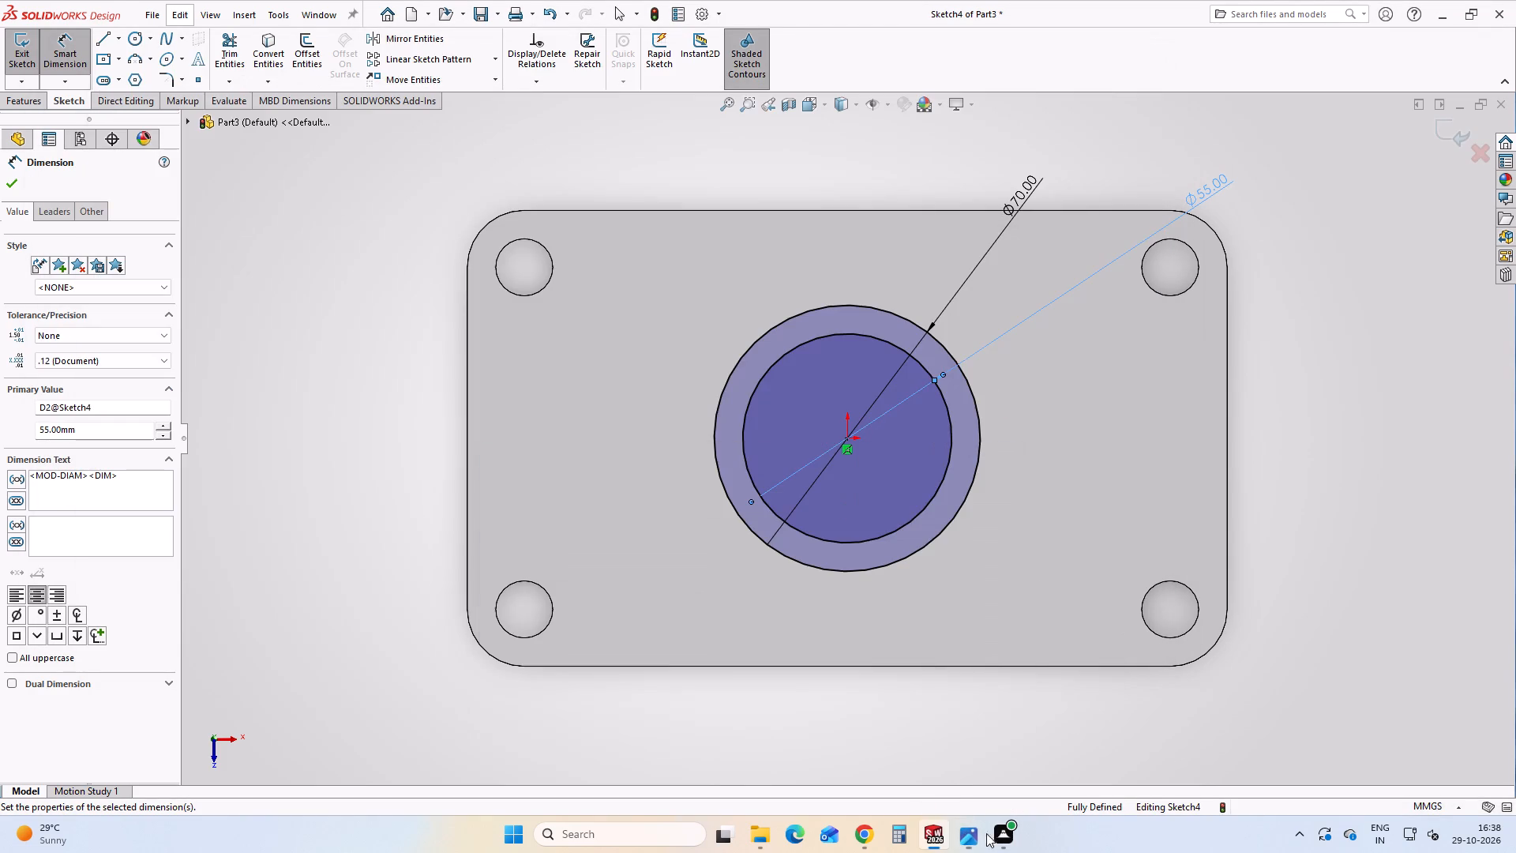
{"action": "left_click", "coordinate": [1023, 197]}
{"action": "right_click", "coordinate": [1023, 197]}
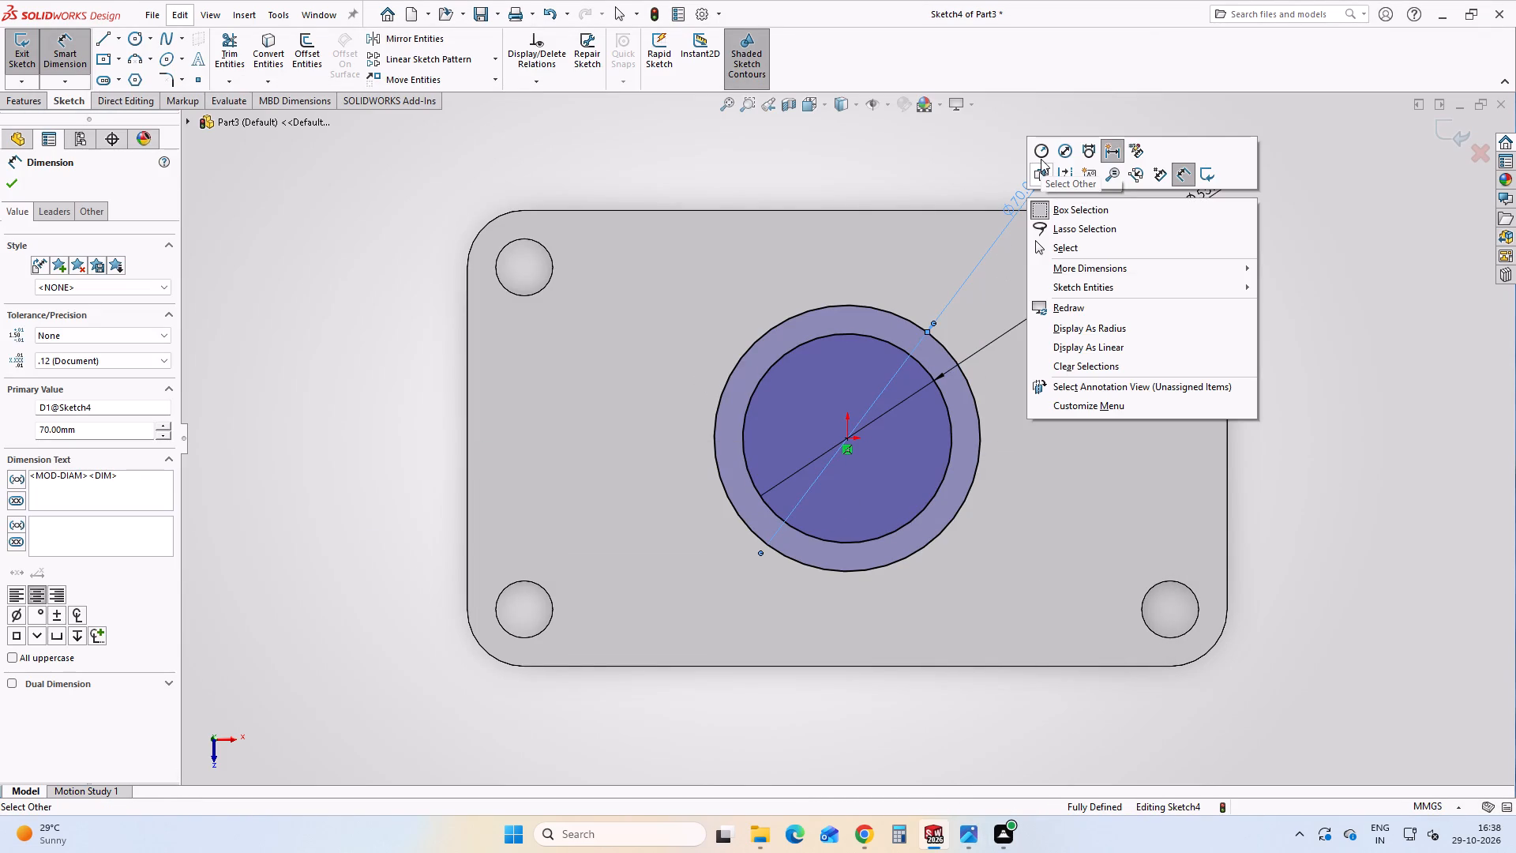
{"action": "left_click", "coordinate": [1041, 159]}
{"action": "left_click_drag", "start_coordinate": [1030, 205], "coordinate": [1044, 139]}
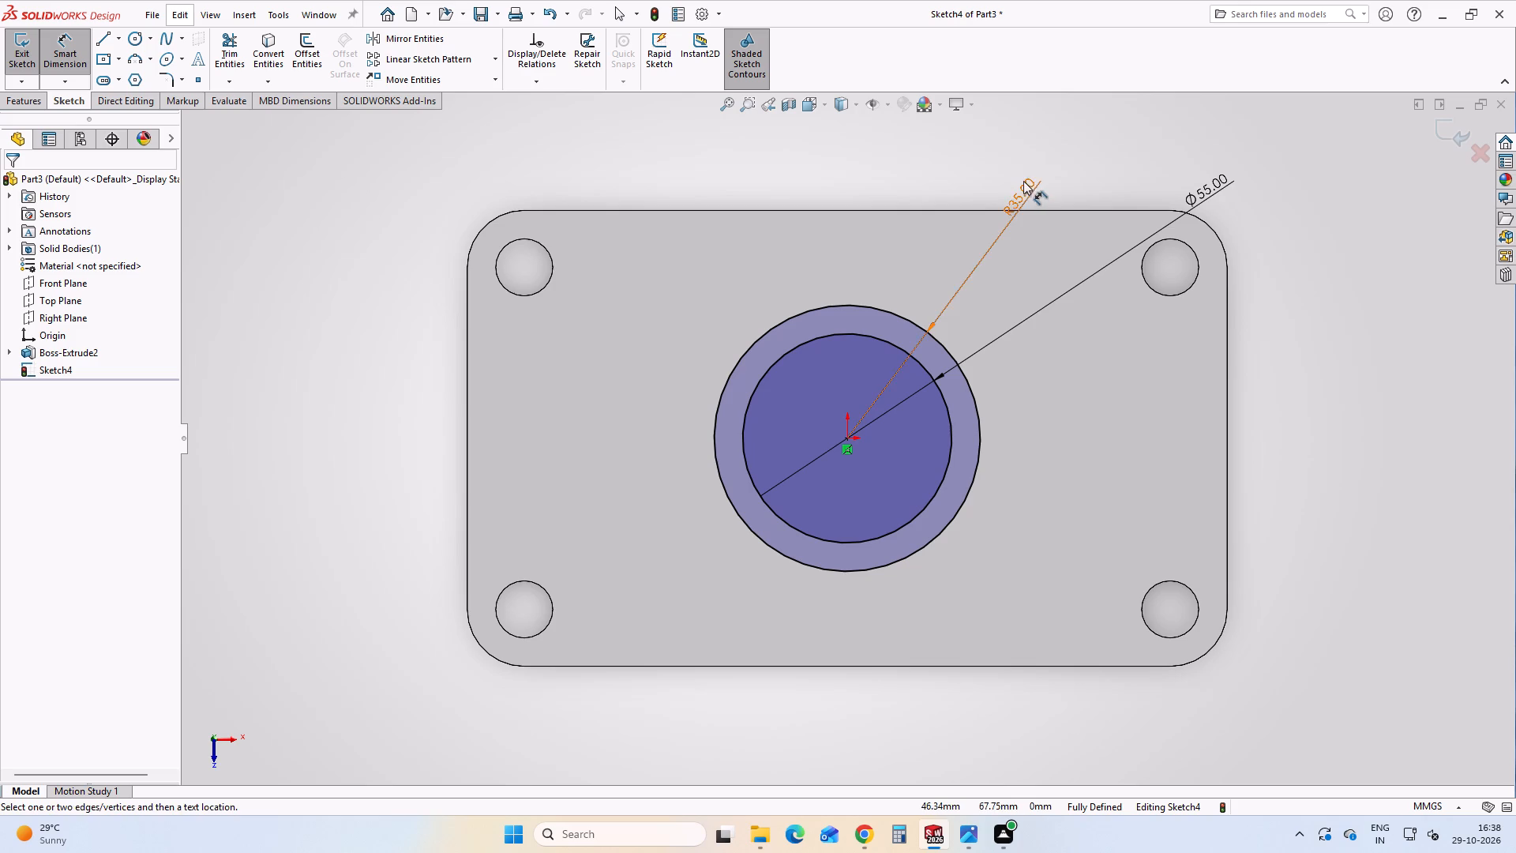
{"action": "left_click_drag", "start_coordinate": [1023, 181], "coordinate": [1030, 134]}
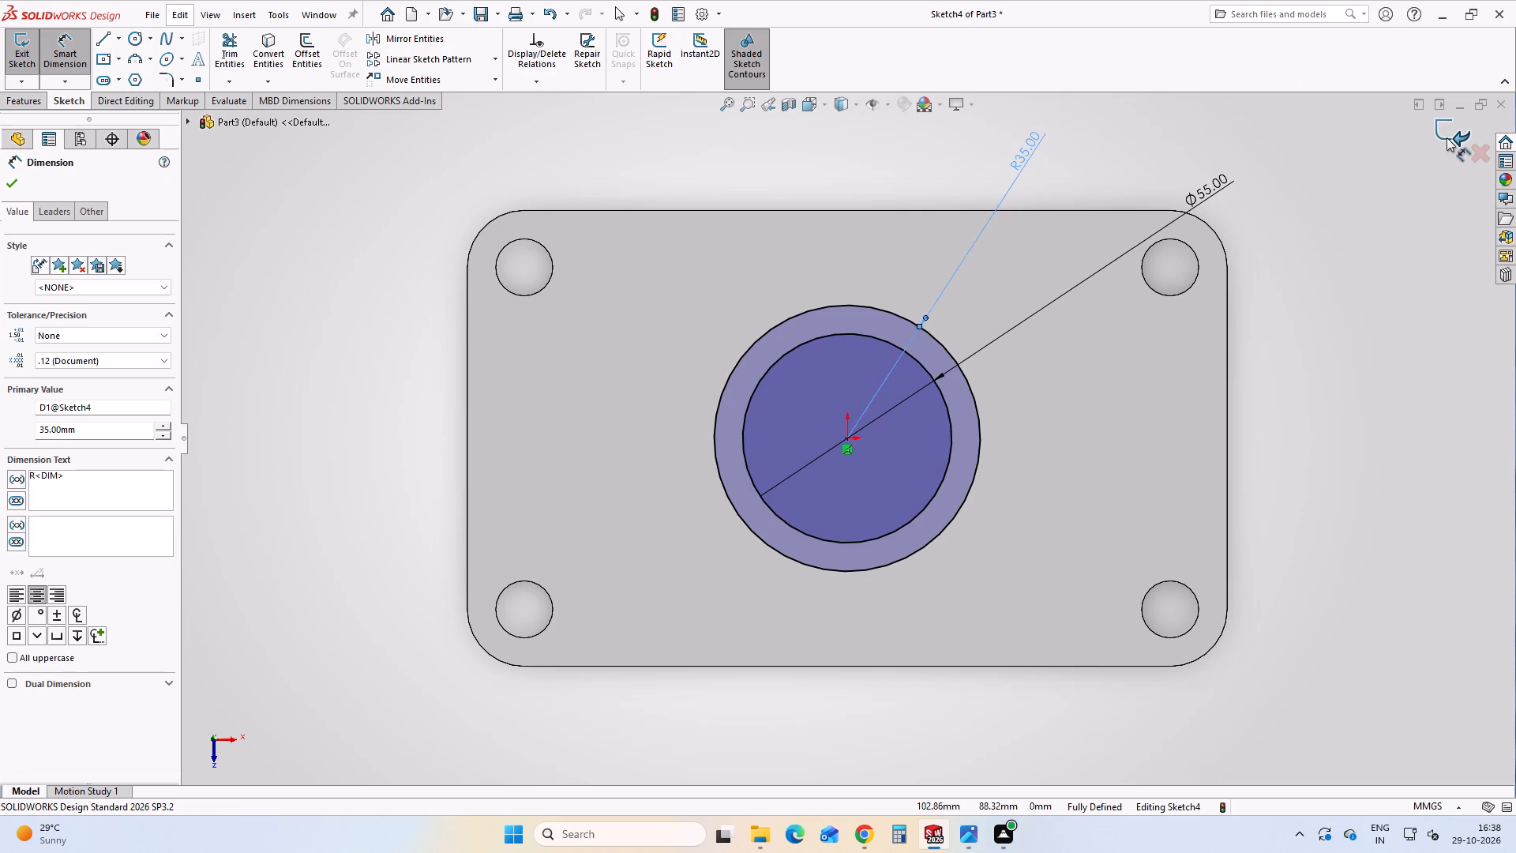
{"action": "left_click", "coordinate": [1447, 137]}
Start a boss extrusion from the sketch of the two concentric circles on the plate.
{"action": "middle_click_drag", "start_coordinate": [873, 449], "coordinate": [896, 268]}
{"action": "scroll", "coordinate": [896, 268], "scroll_direction": "up", "scroll_amount": 1}
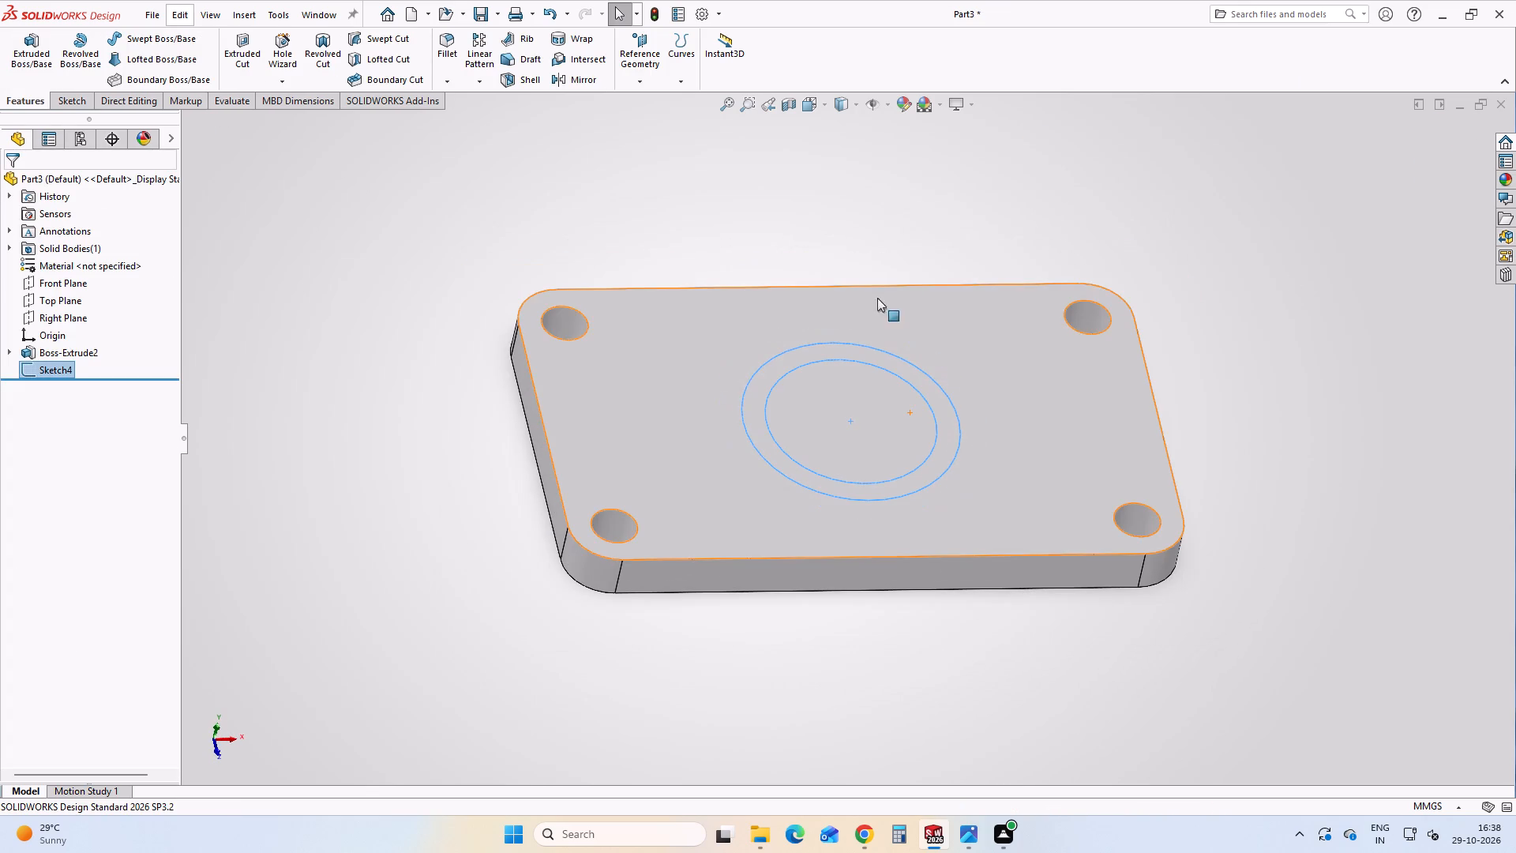
{"action": "left_click", "coordinate": [41, 62]}
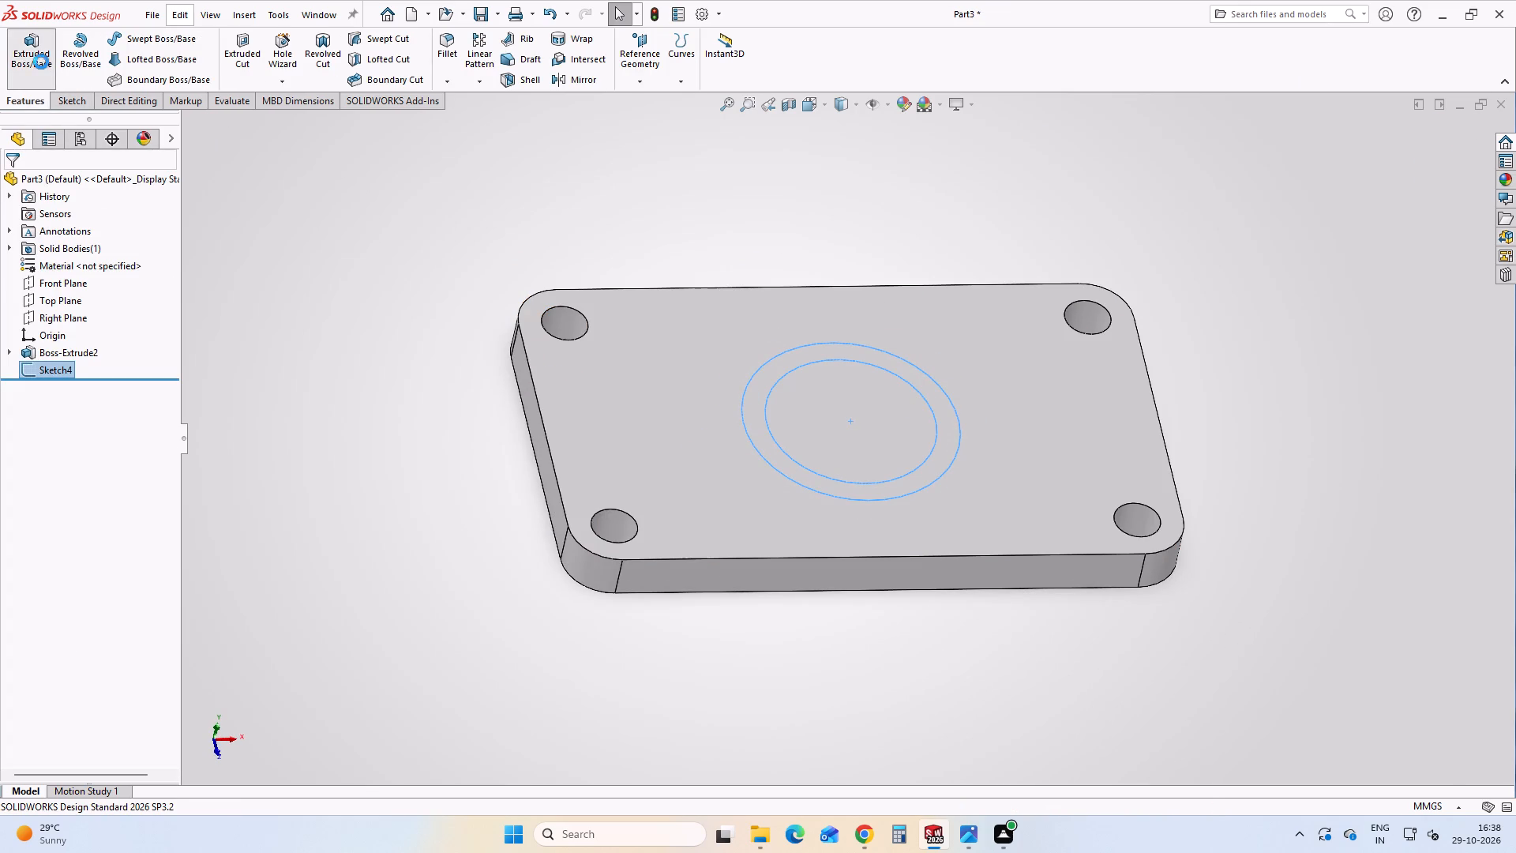
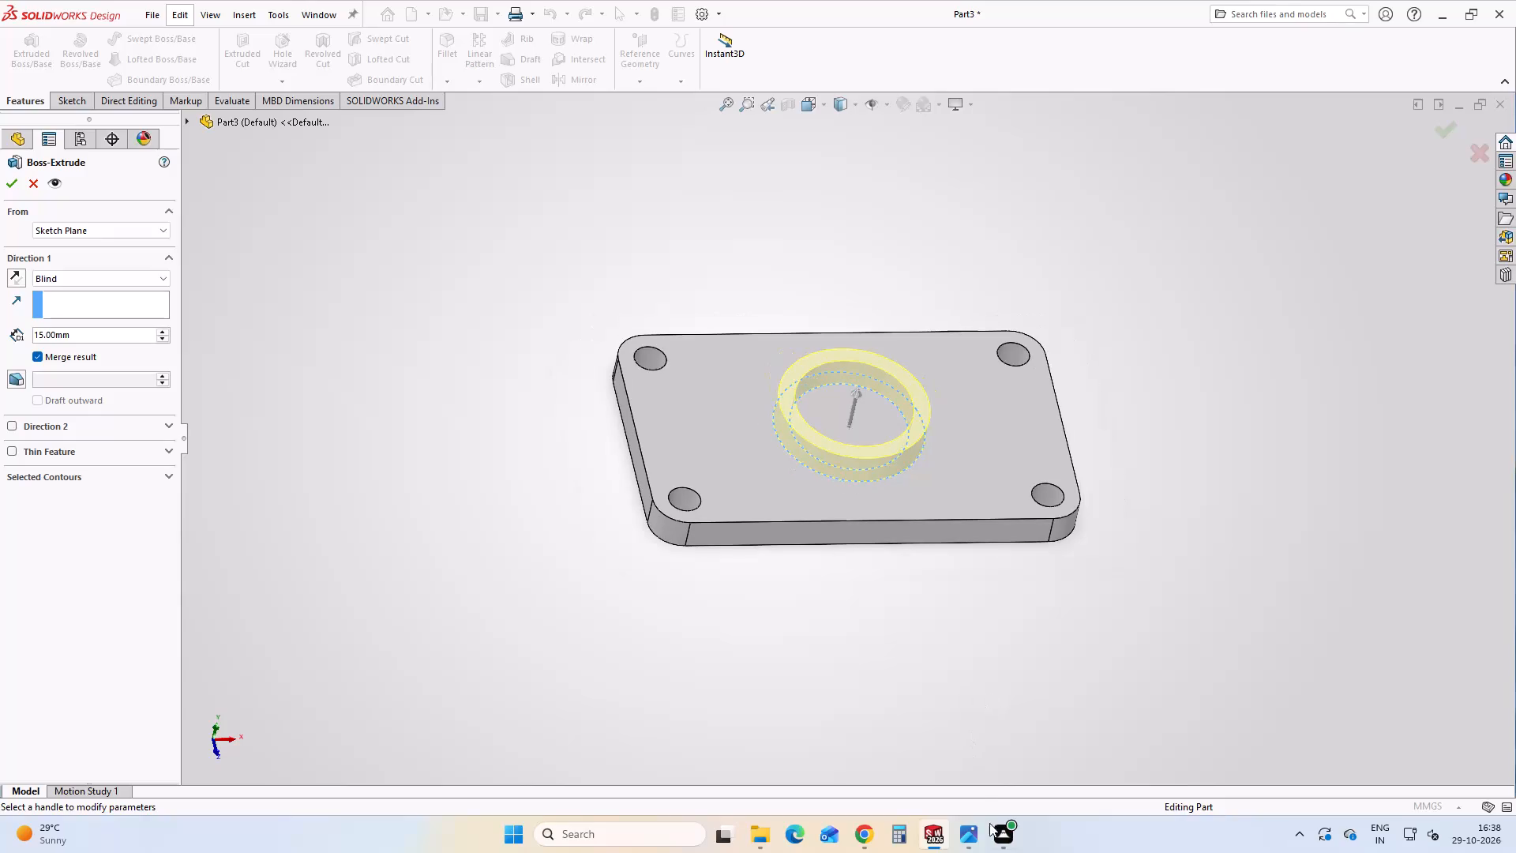
Check the reference image for the cylinder's height and extrude the ring sketch 90 mm upward from the plate's top face.
{"action": "left_click", "coordinate": [970, 850]}
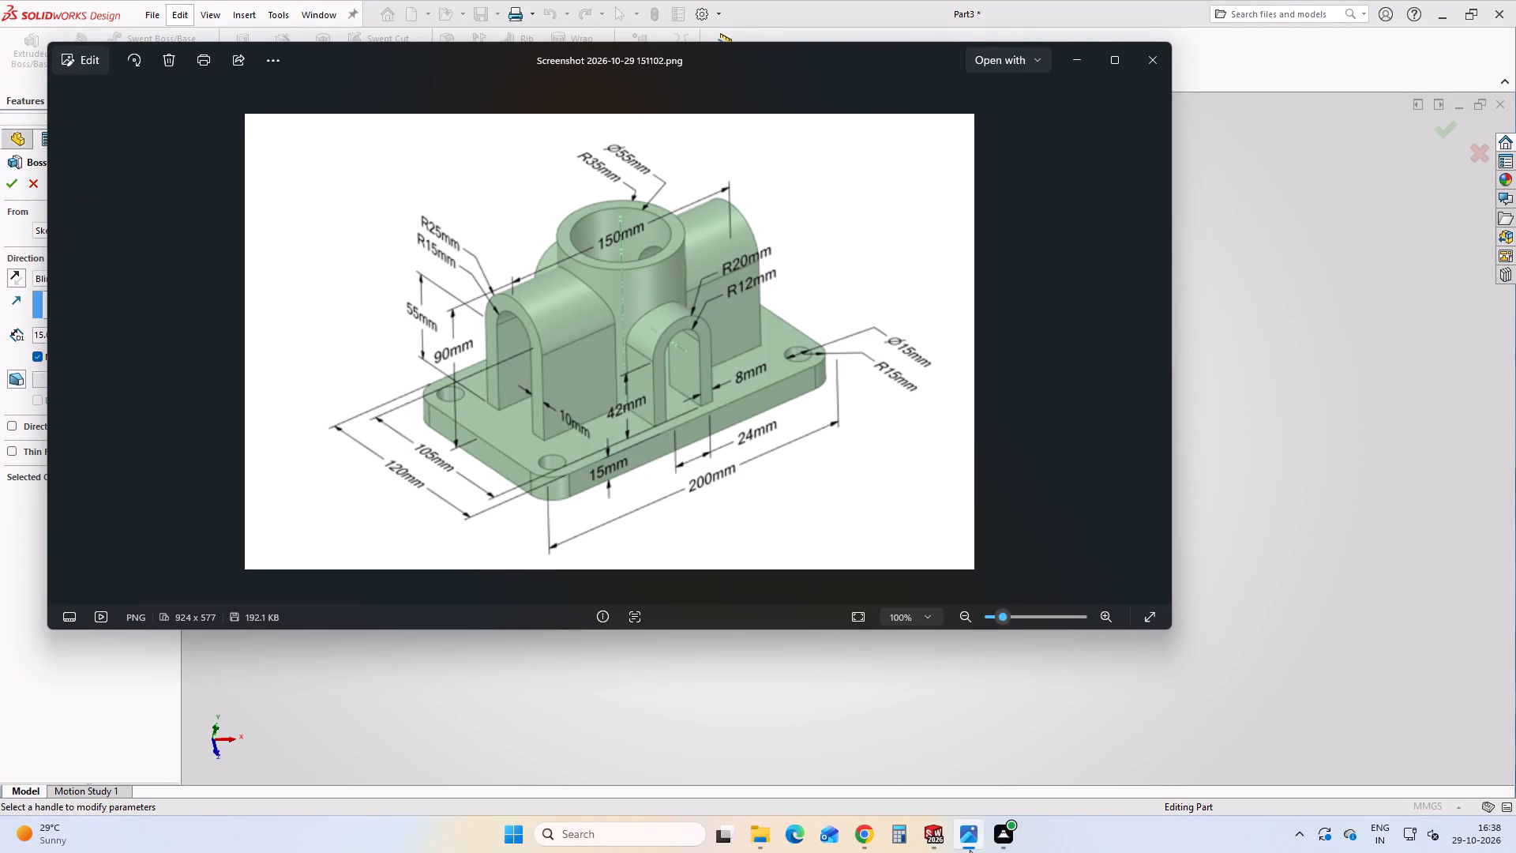
{"action": "left_click", "coordinate": [970, 850]}
{"action": "left_click", "coordinate": [87, 329]}
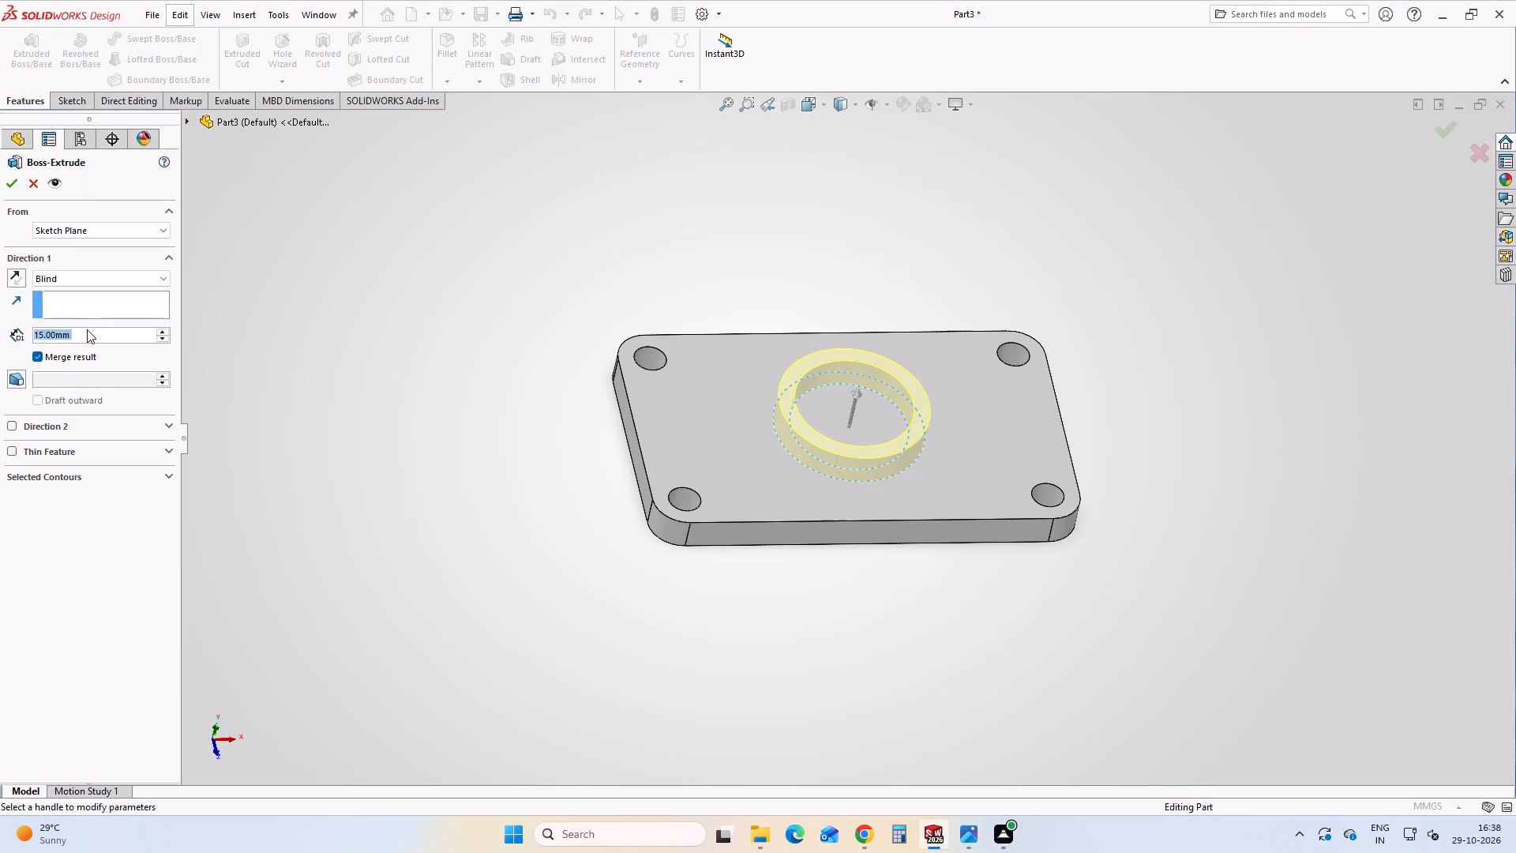
{"action": "type", "text": "90"}
{"action": "key", "text": "Return"}
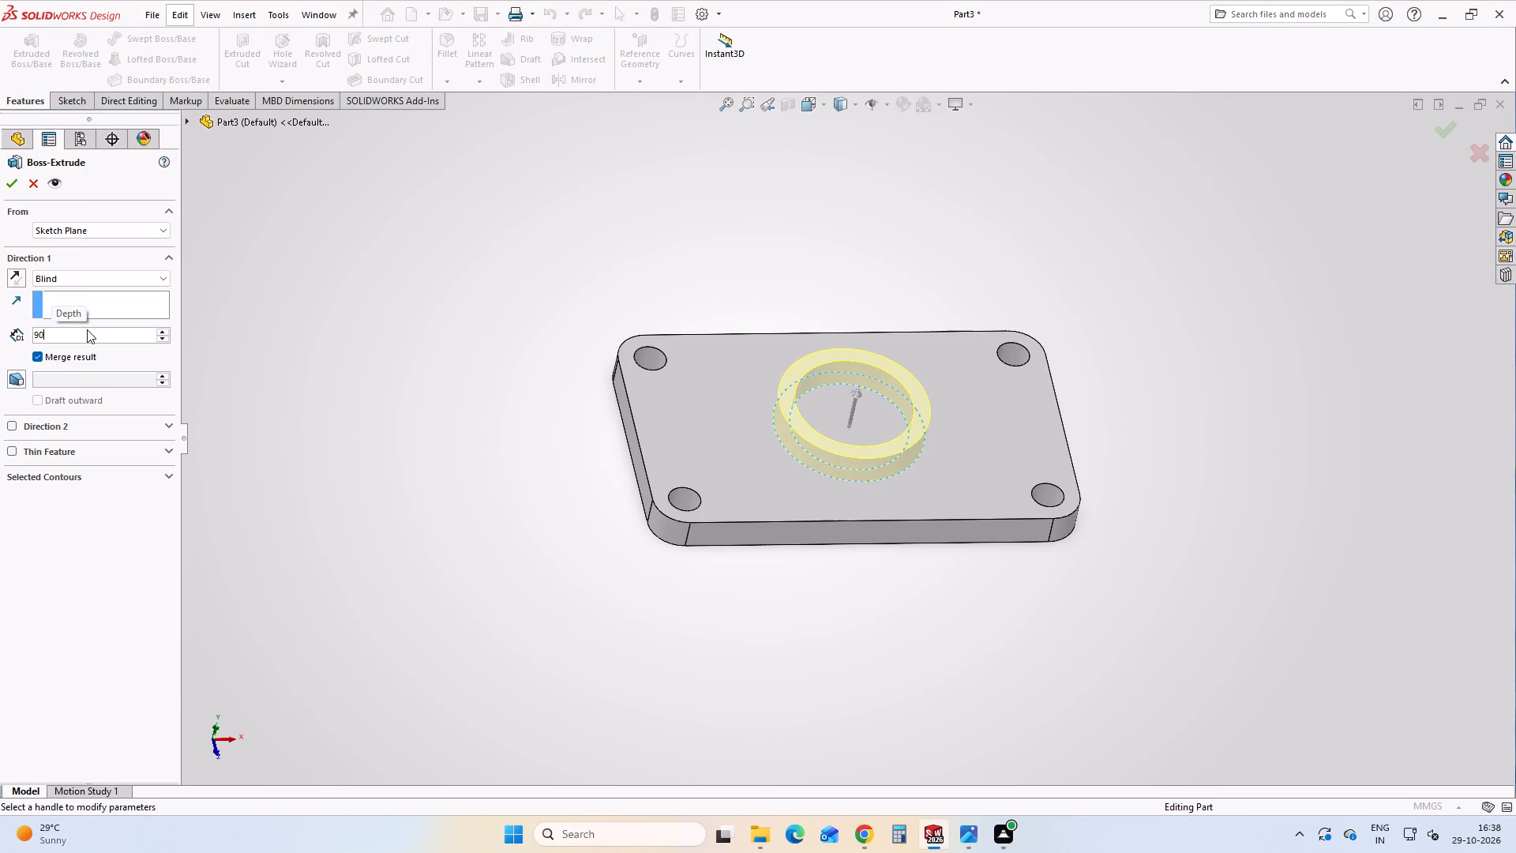
{"action": "left_click", "coordinate": [11, 182]}
{"action": "left_click", "coordinate": [361, 353]}
Inspect the hollow cylinder on the plate and consult the bracket reference image for the features still missing.
{"action": "scroll", "coordinate": [902, 498], "scroll_direction": "up", "scroll_amount": 3}
{"action": "middle_click_drag", "start_coordinate": [817, 276], "coordinate": [812, 335]}
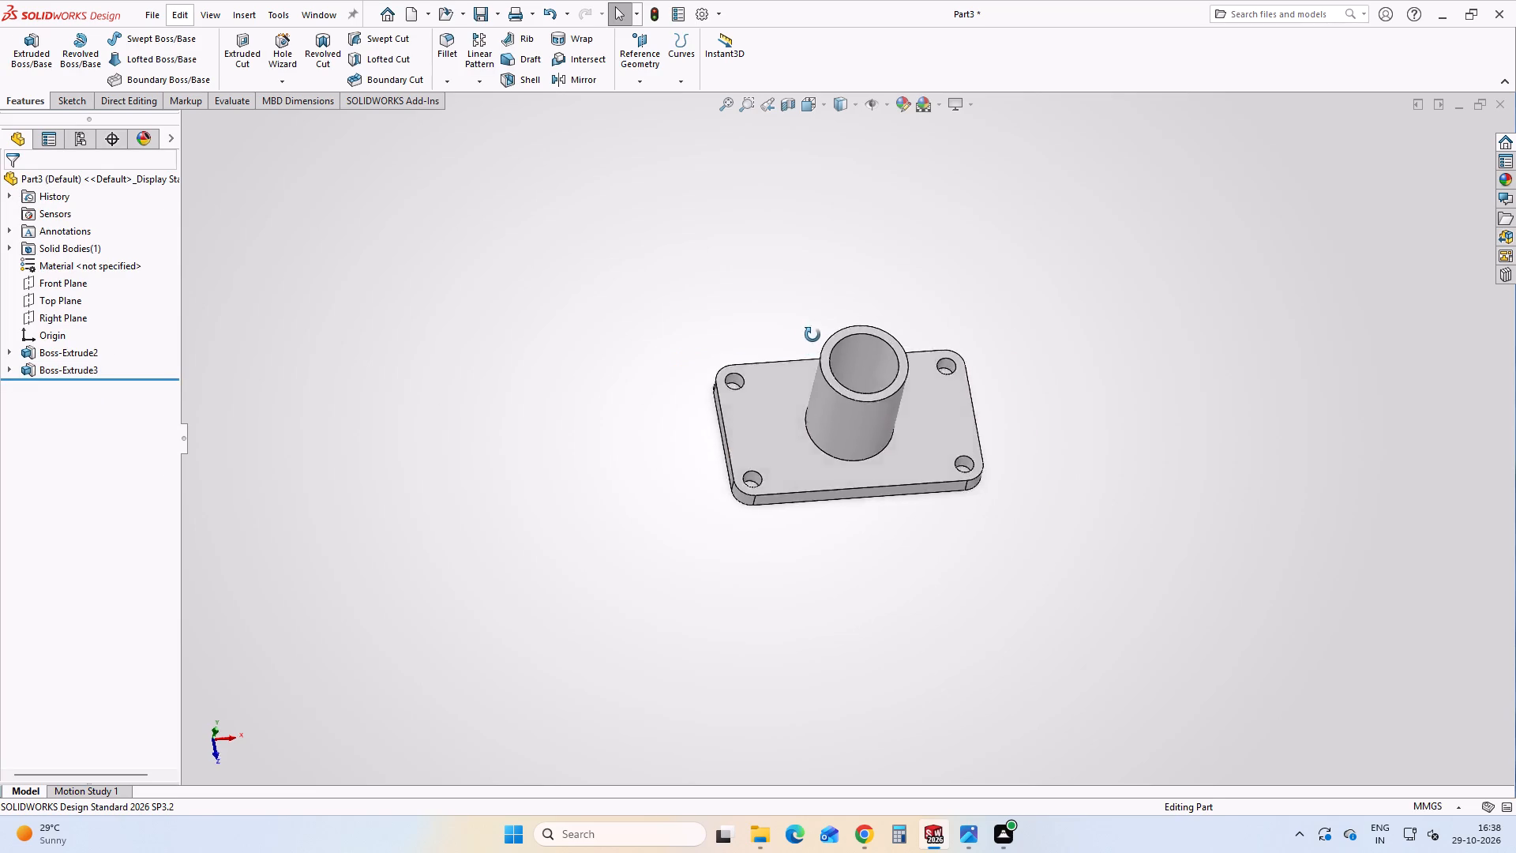
{"action": "middle_click_drag", "start_coordinate": [812, 335], "coordinate": [841, 289]}
{"action": "left_click", "coordinate": [970, 827]}
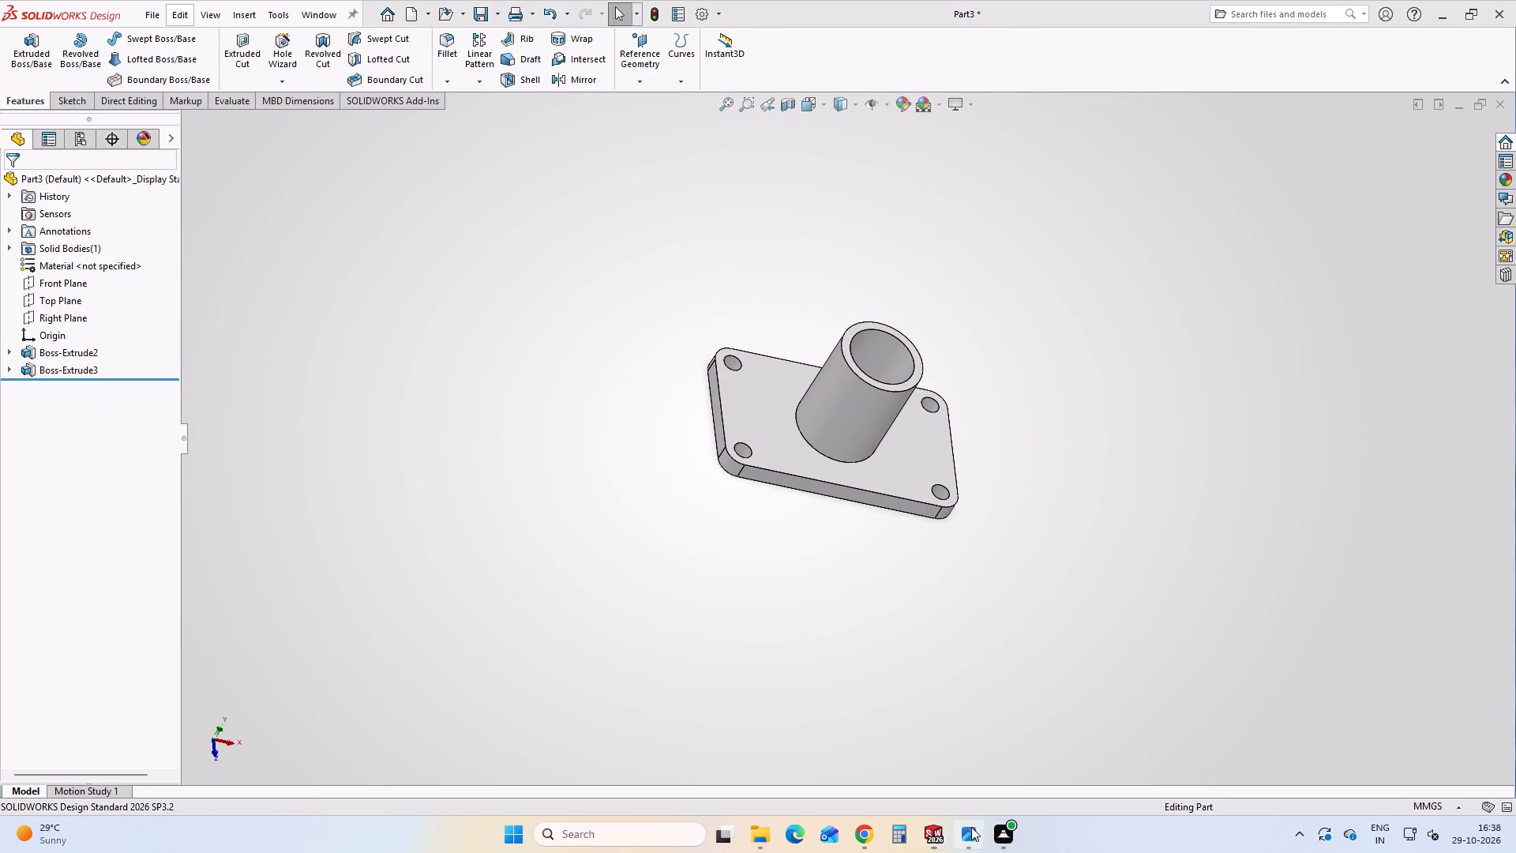
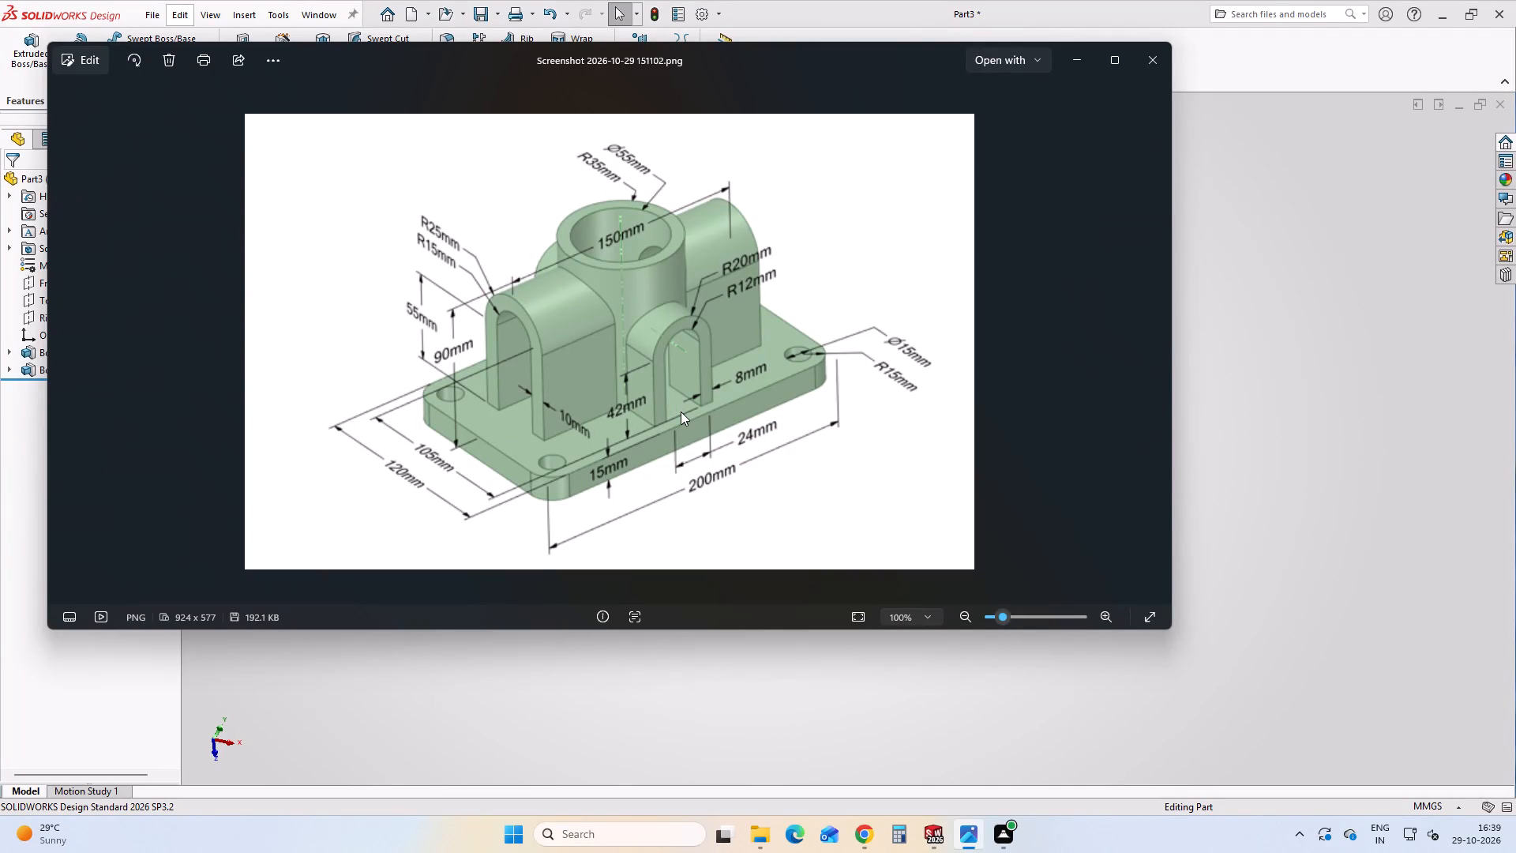
Examine the cylinder's ring sketch and the solid, and check the reference image for the placement of the arched features.
{"action": "left_click", "coordinate": [1332, 389]}
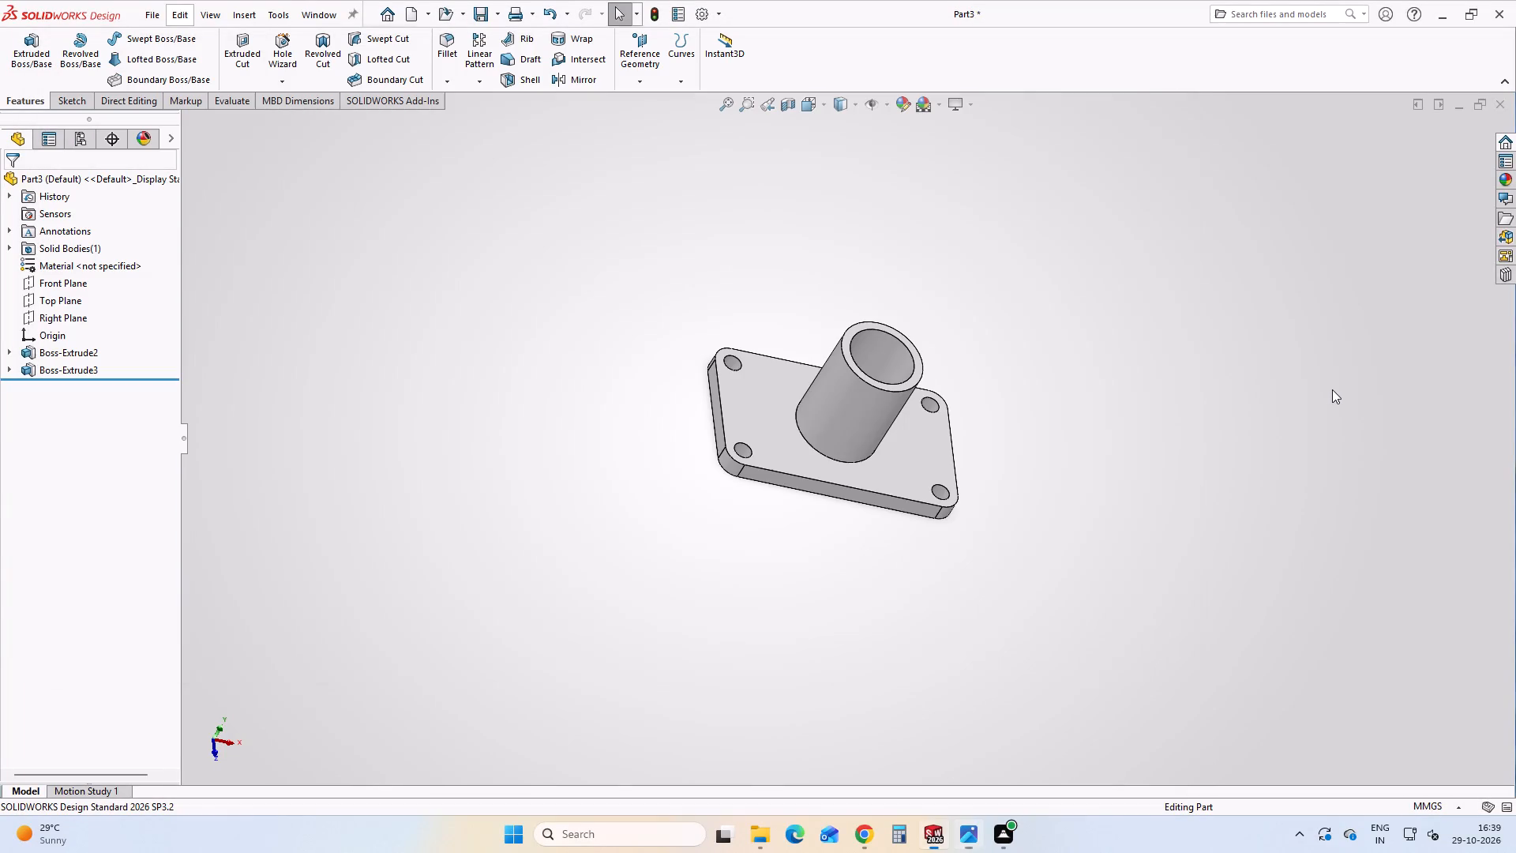
{"action": "left_click", "coordinate": [857, 404]}
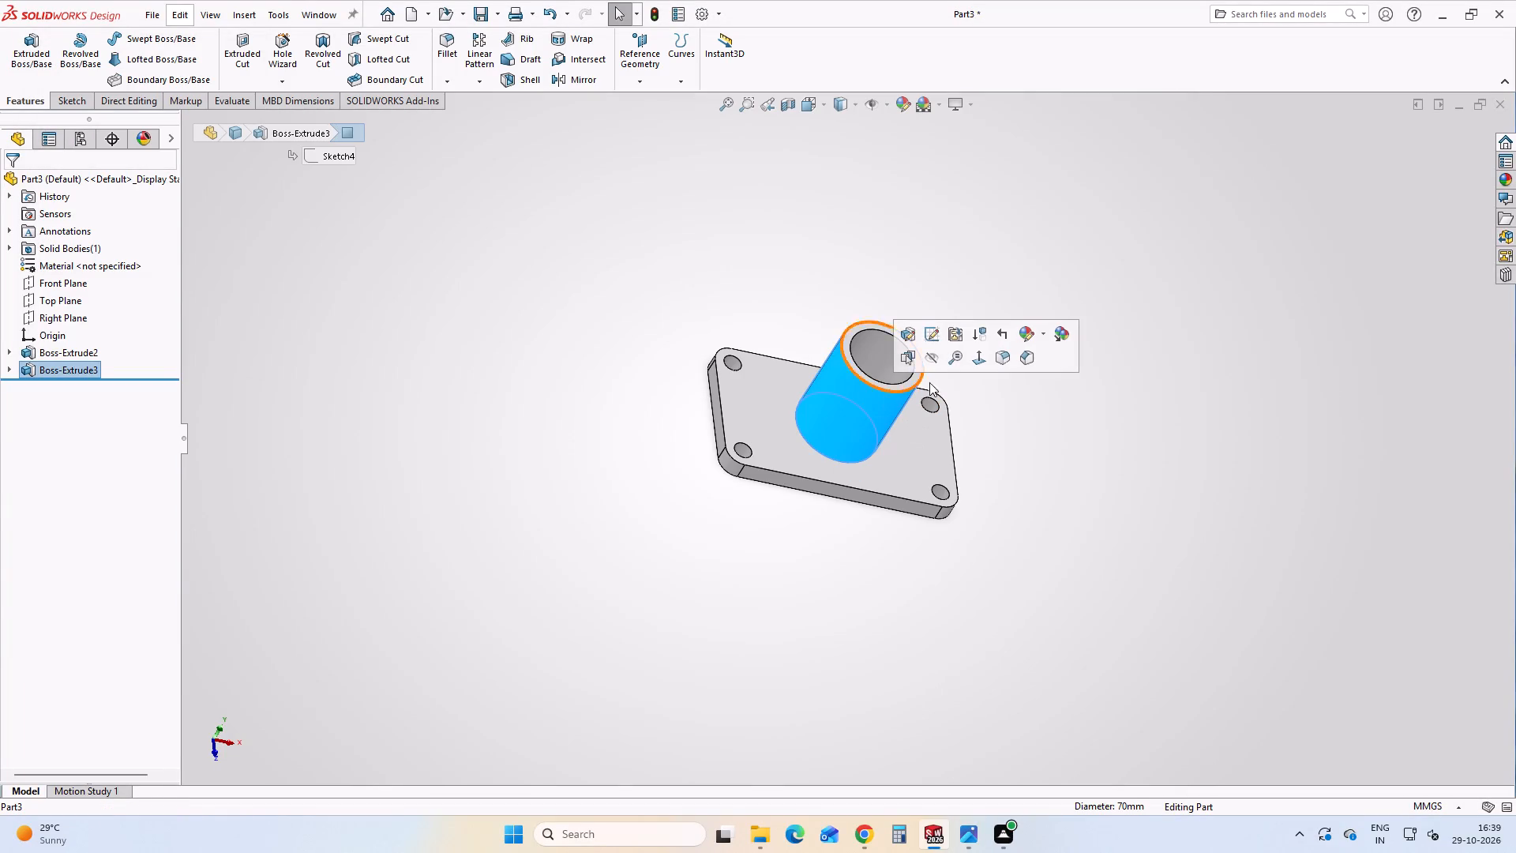
{"action": "left_click", "coordinate": [936, 341]}
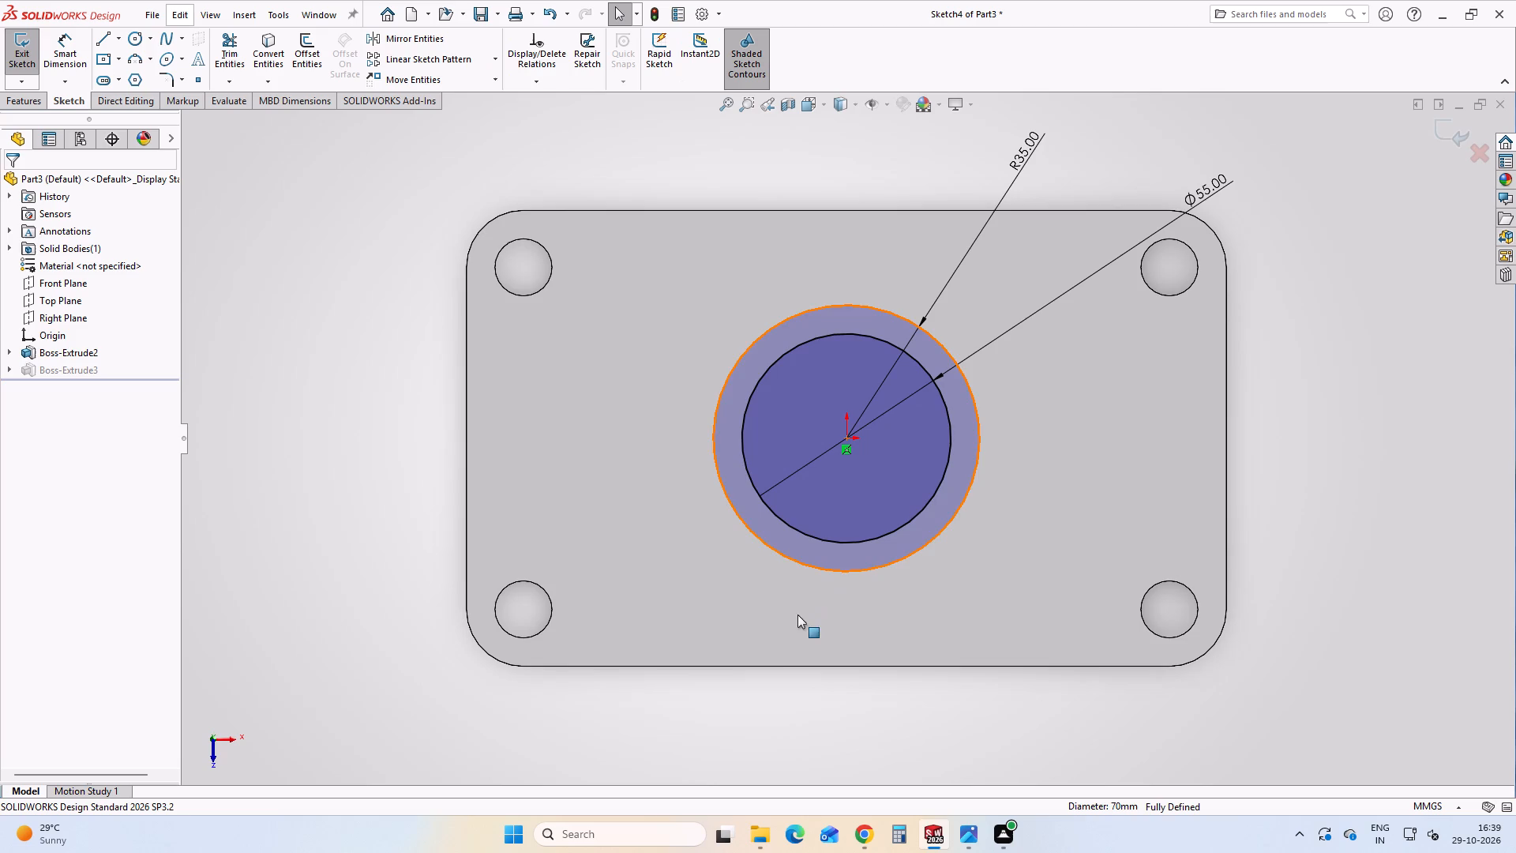
{"action": "left_click", "coordinate": [1455, 142]}
{"action": "middle_click_drag", "start_coordinate": [854, 637], "coordinate": [851, 373]}
{"action": "scroll", "coordinate": [851, 371], "scroll_direction": "up", "scroll_amount": 1}
{"action": "left_click", "coordinate": [857, 427]}
{"action": "left_click", "coordinate": [1365, 469]}
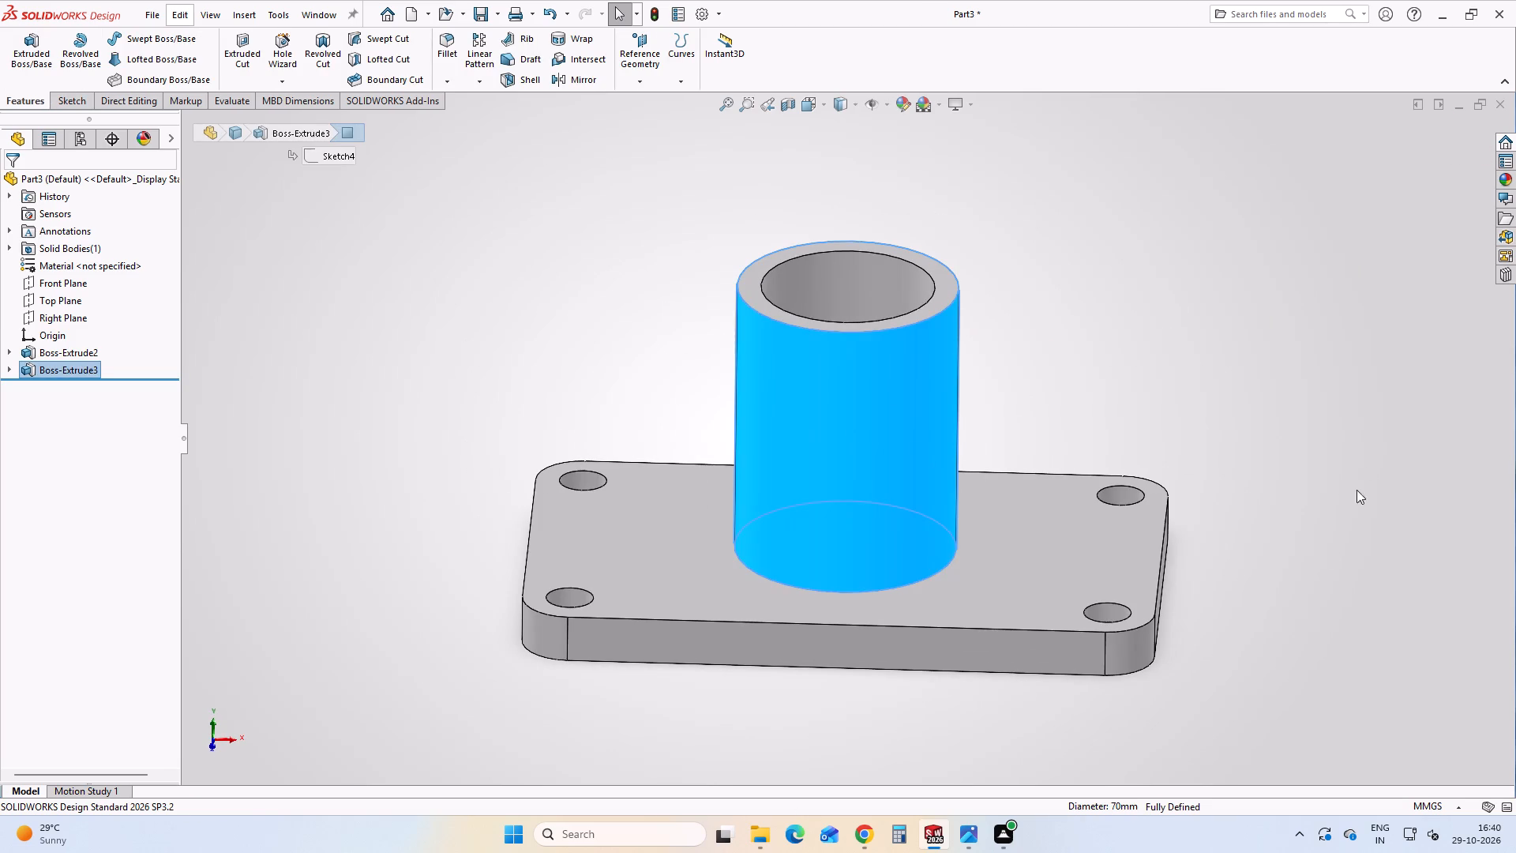
{"action": "left_click", "coordinate": [964, 840]}
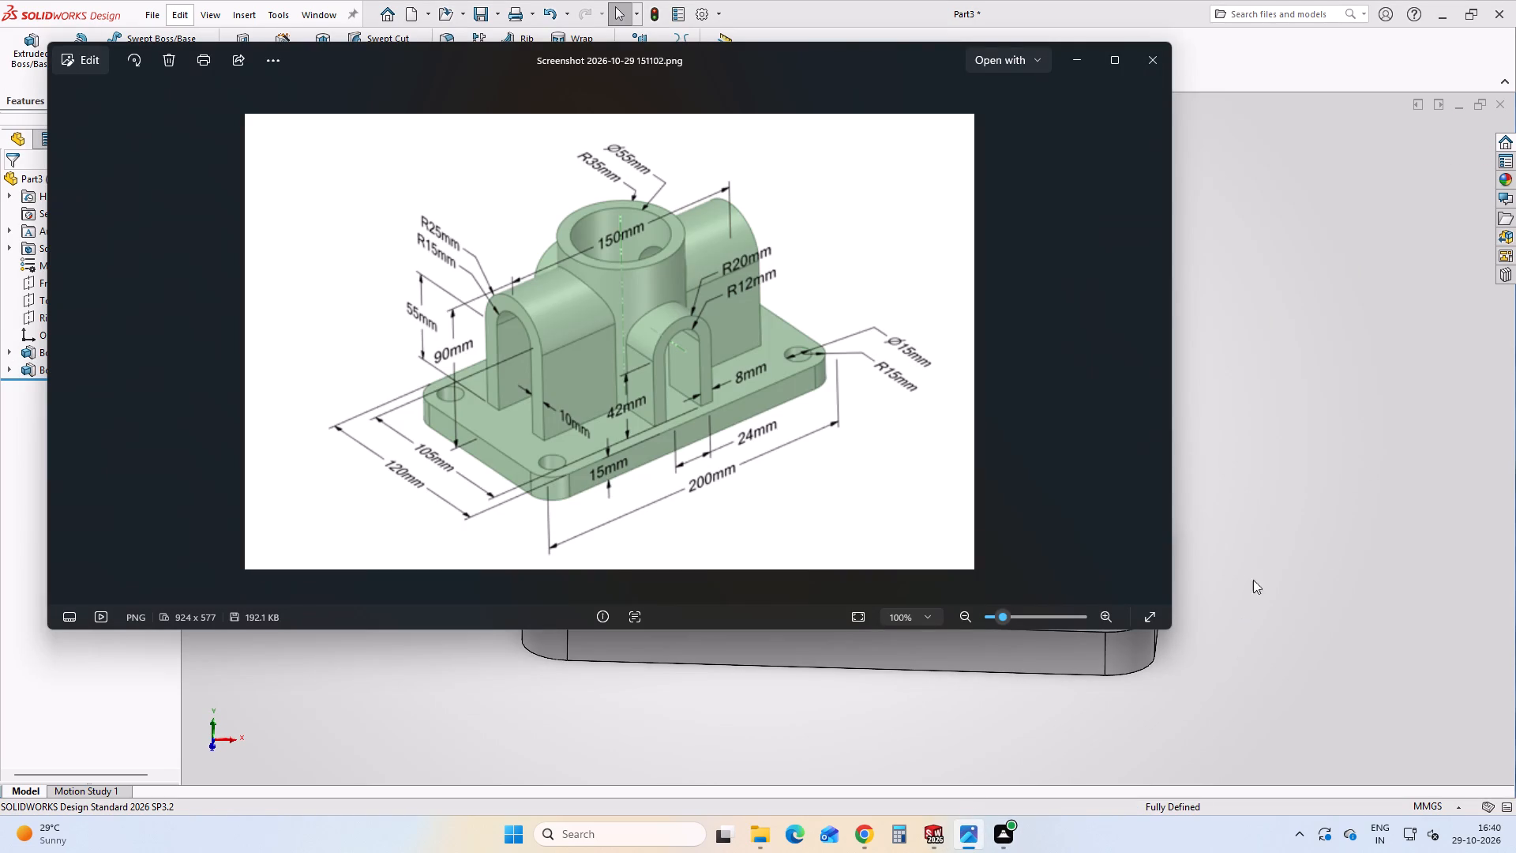
{"action": "left_click", "coordinate": [1321, 393]}
Start an offset reference plane from the base plate's long front side face, with the offset flipped inward toward the cylinder.
{"action": "left_click", "coordinate": [880, 632]}
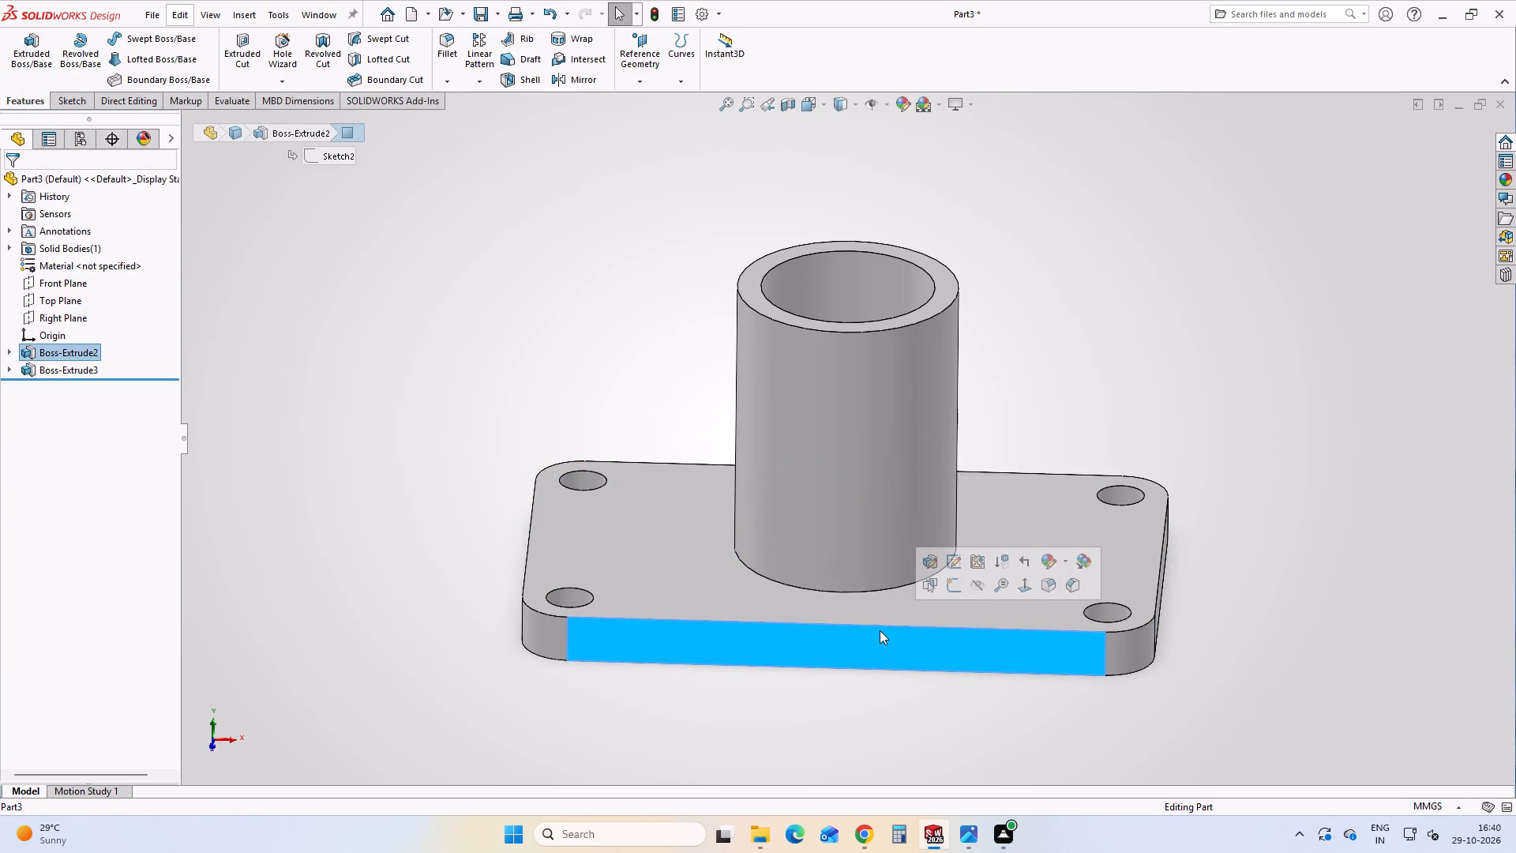
{"action": "left_click", "coordinate": [1106, 323]}
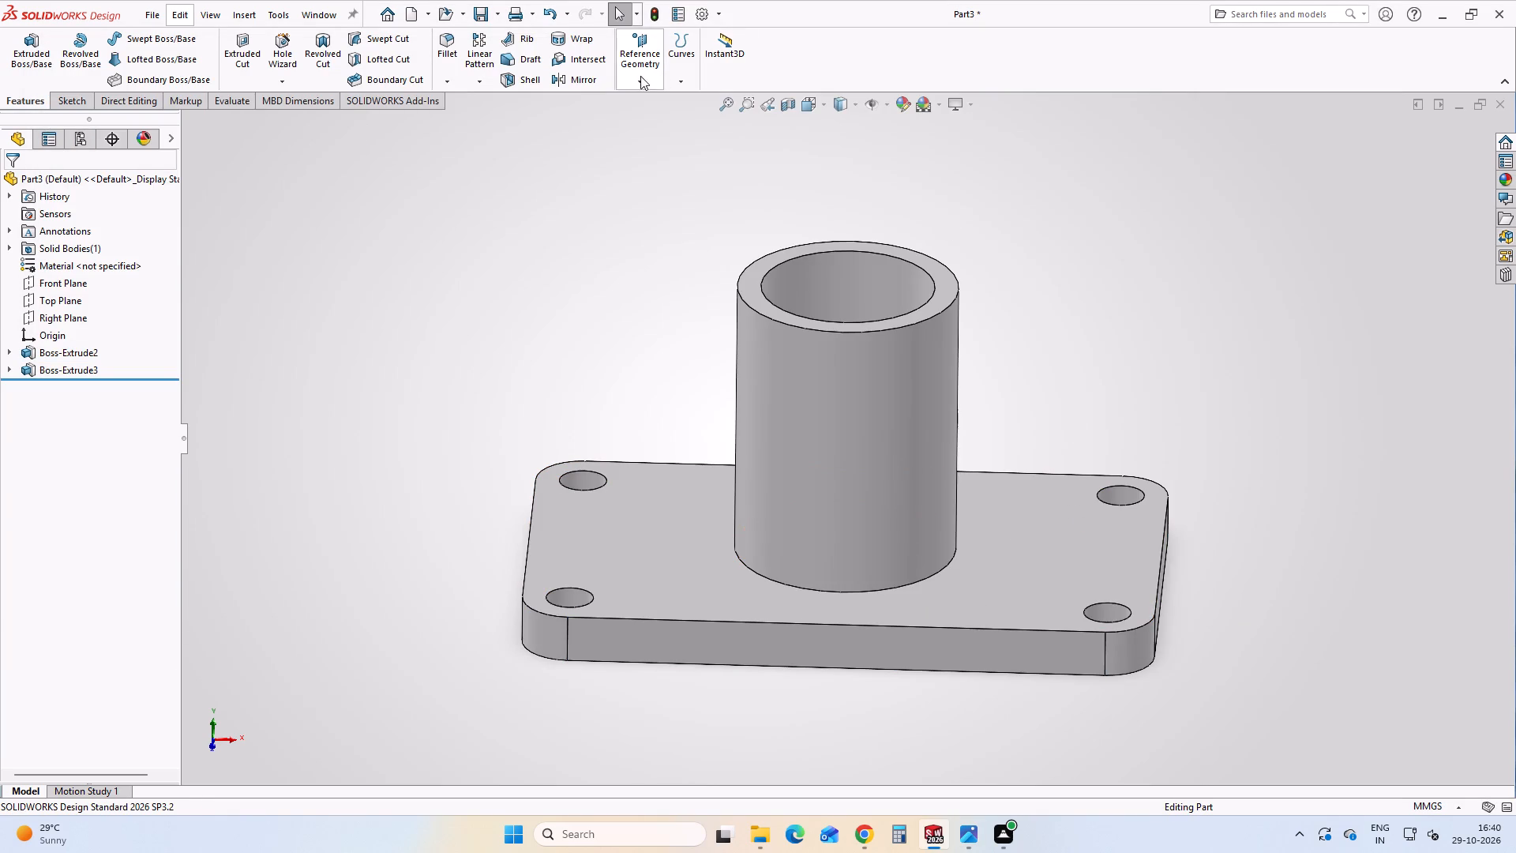
{"action": "left_click", "coordinate": [637, 80]}
{"action": "left_click", "coordinate": [644, 107]}
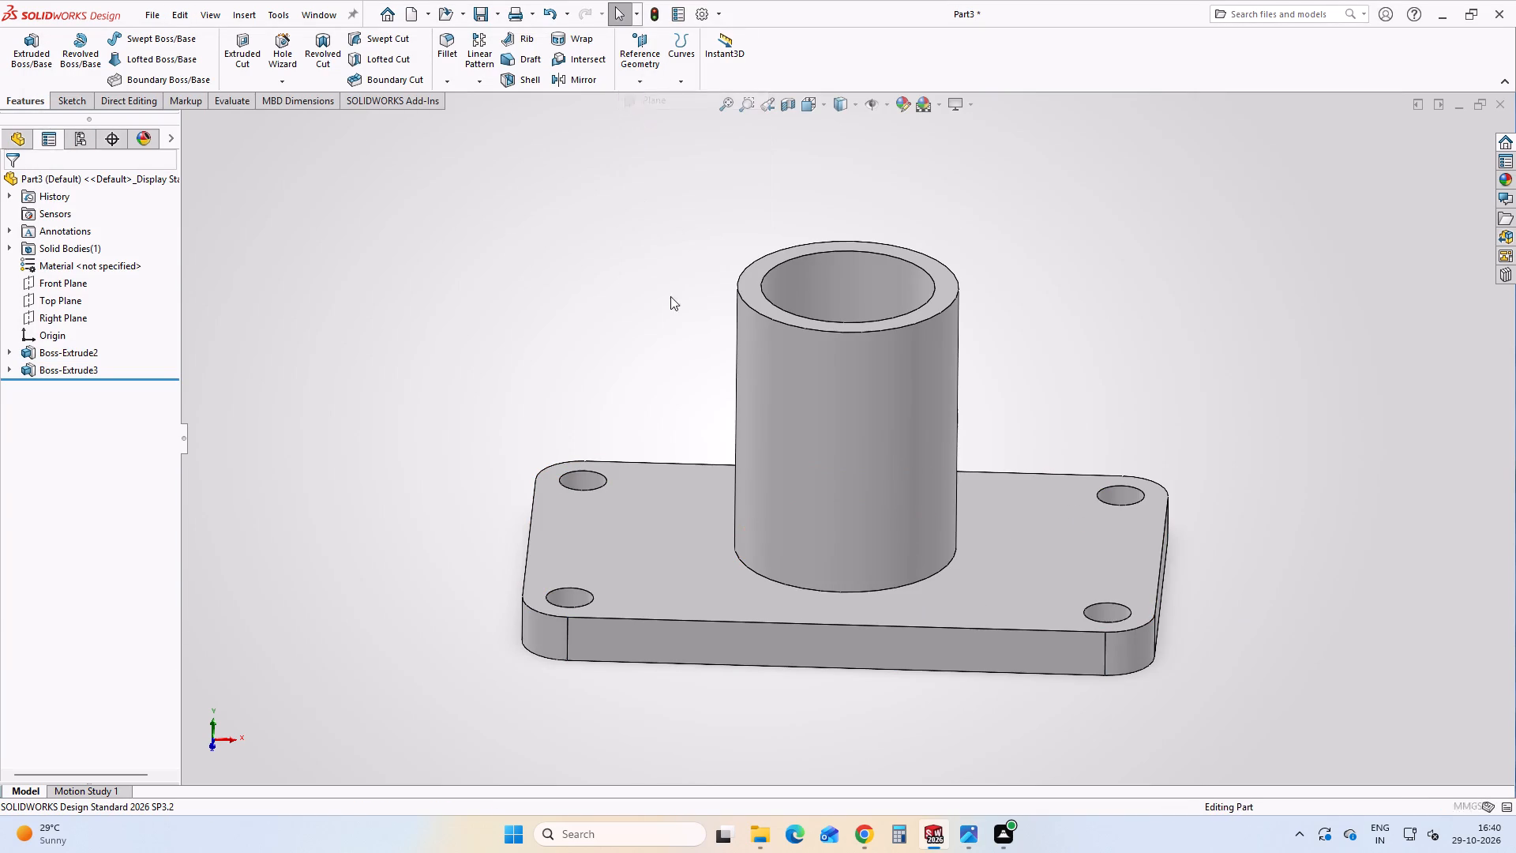
{"action": "left_click", "coordinate": [810, 637]}
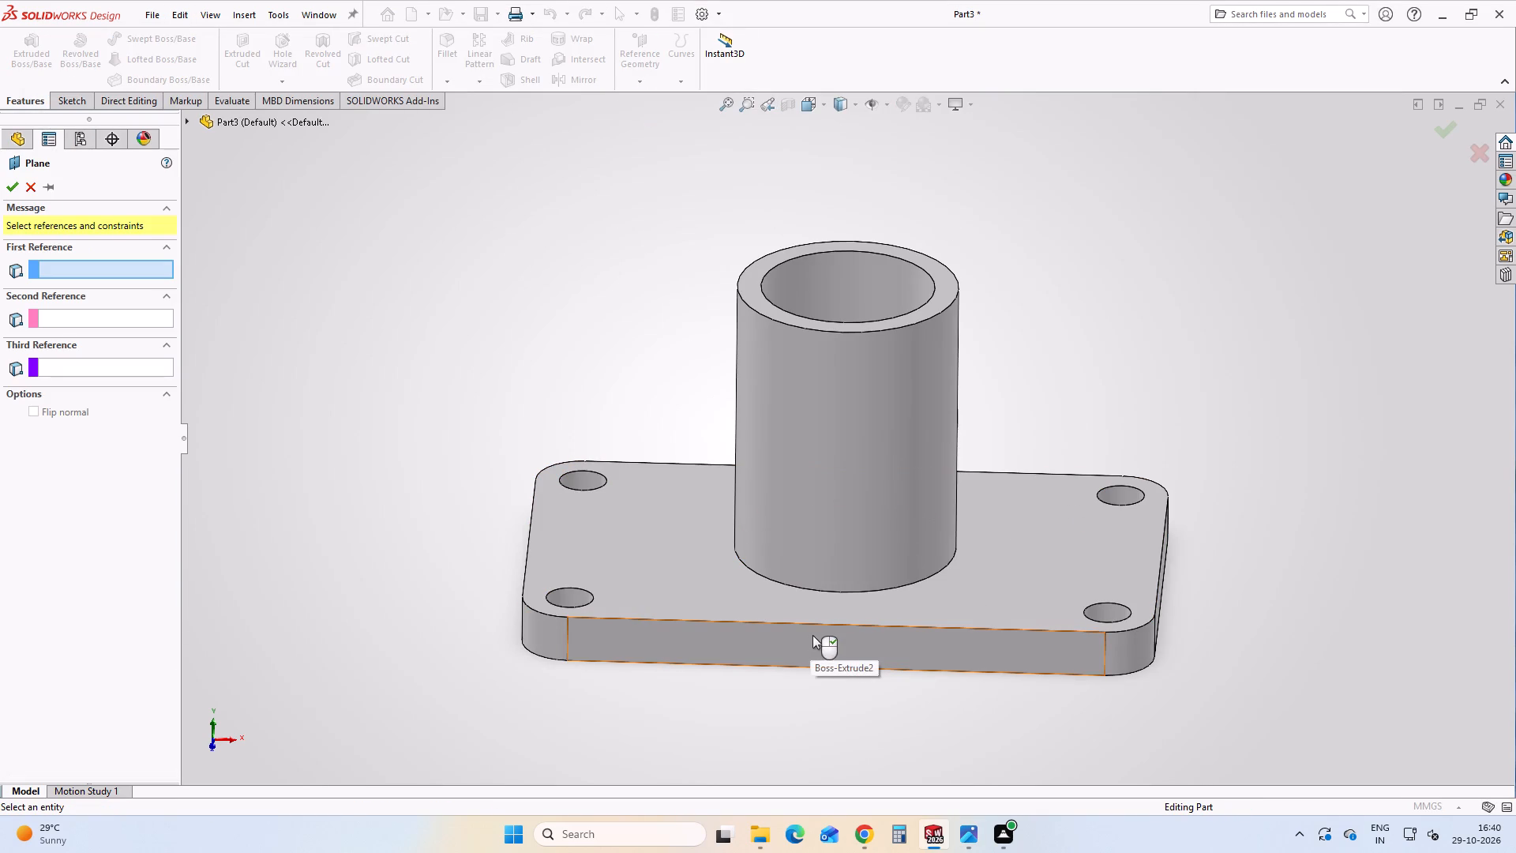
{"action": "middle_click_drag", "start_coordinate": [884, 484], "coordinate": [872, 577]}
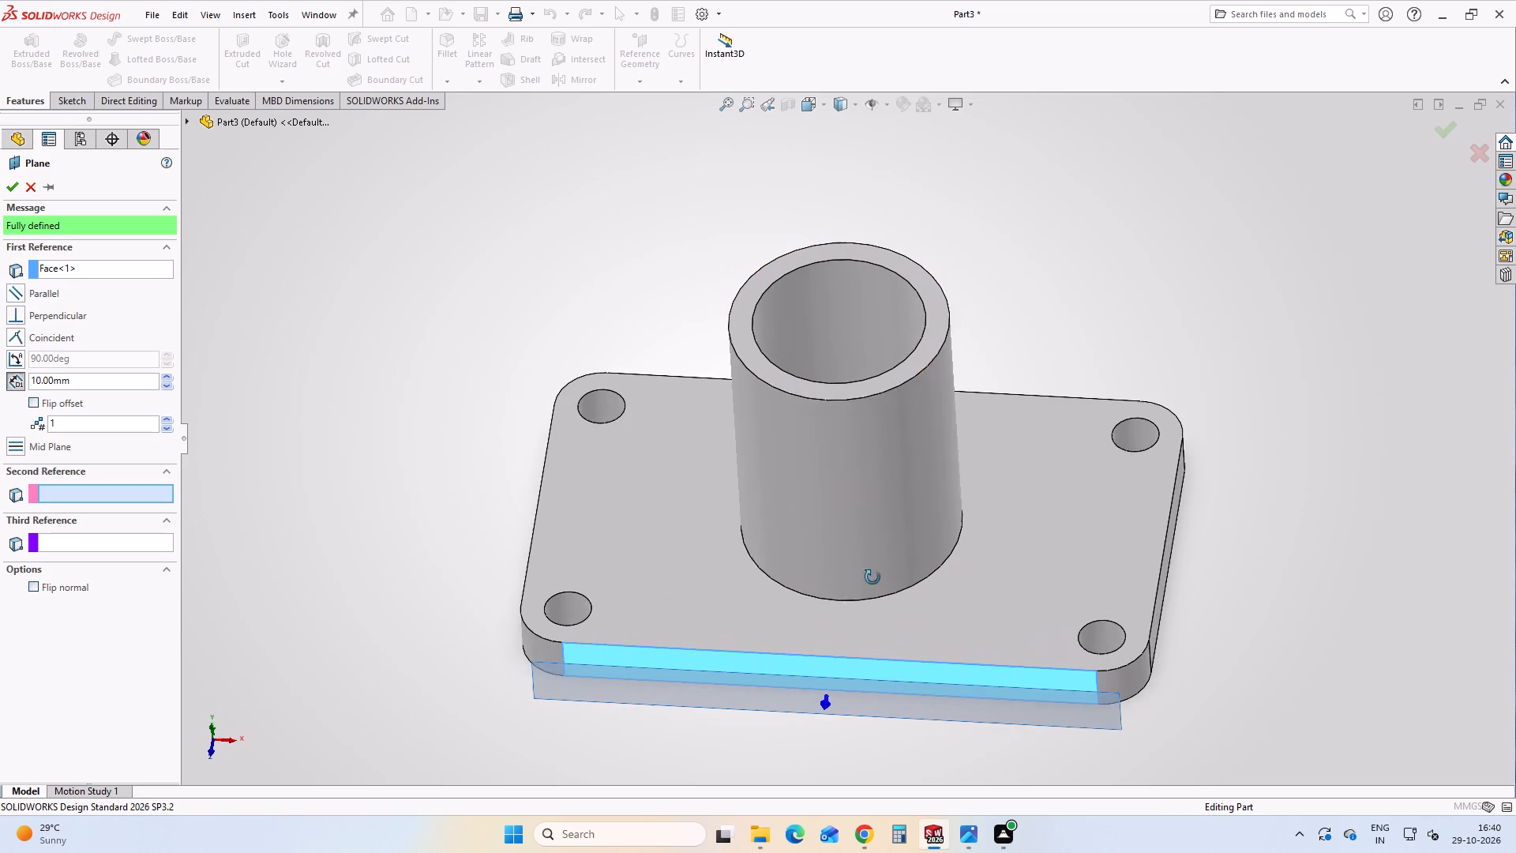
{"action": "middle_click_drag", "start_coordinate": [872, 577], "coordinate": [872, 582]}
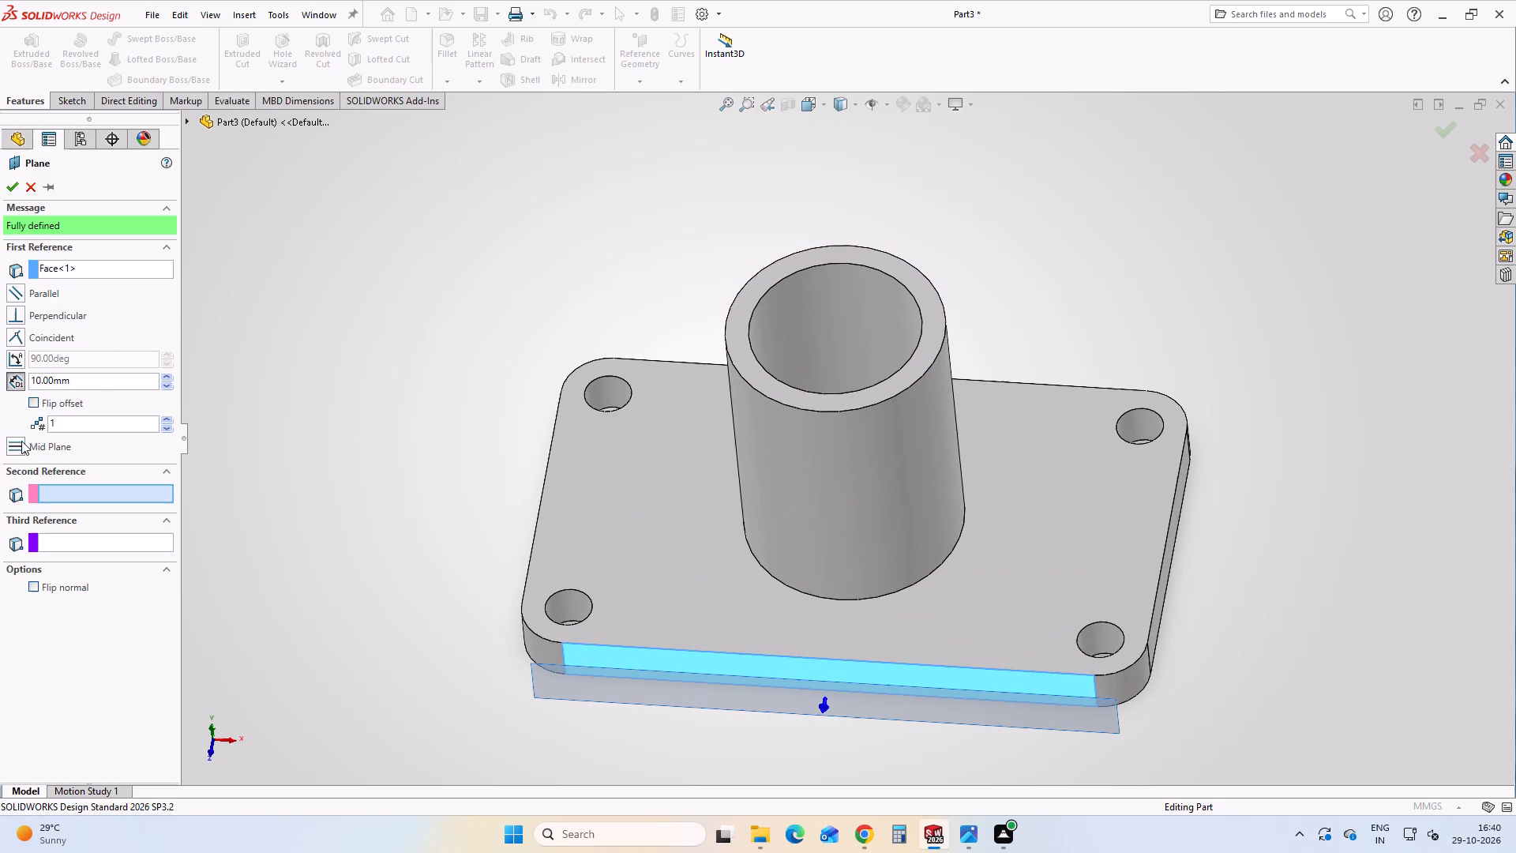
{"action": "left_click", "coordinate": [29, 401]}
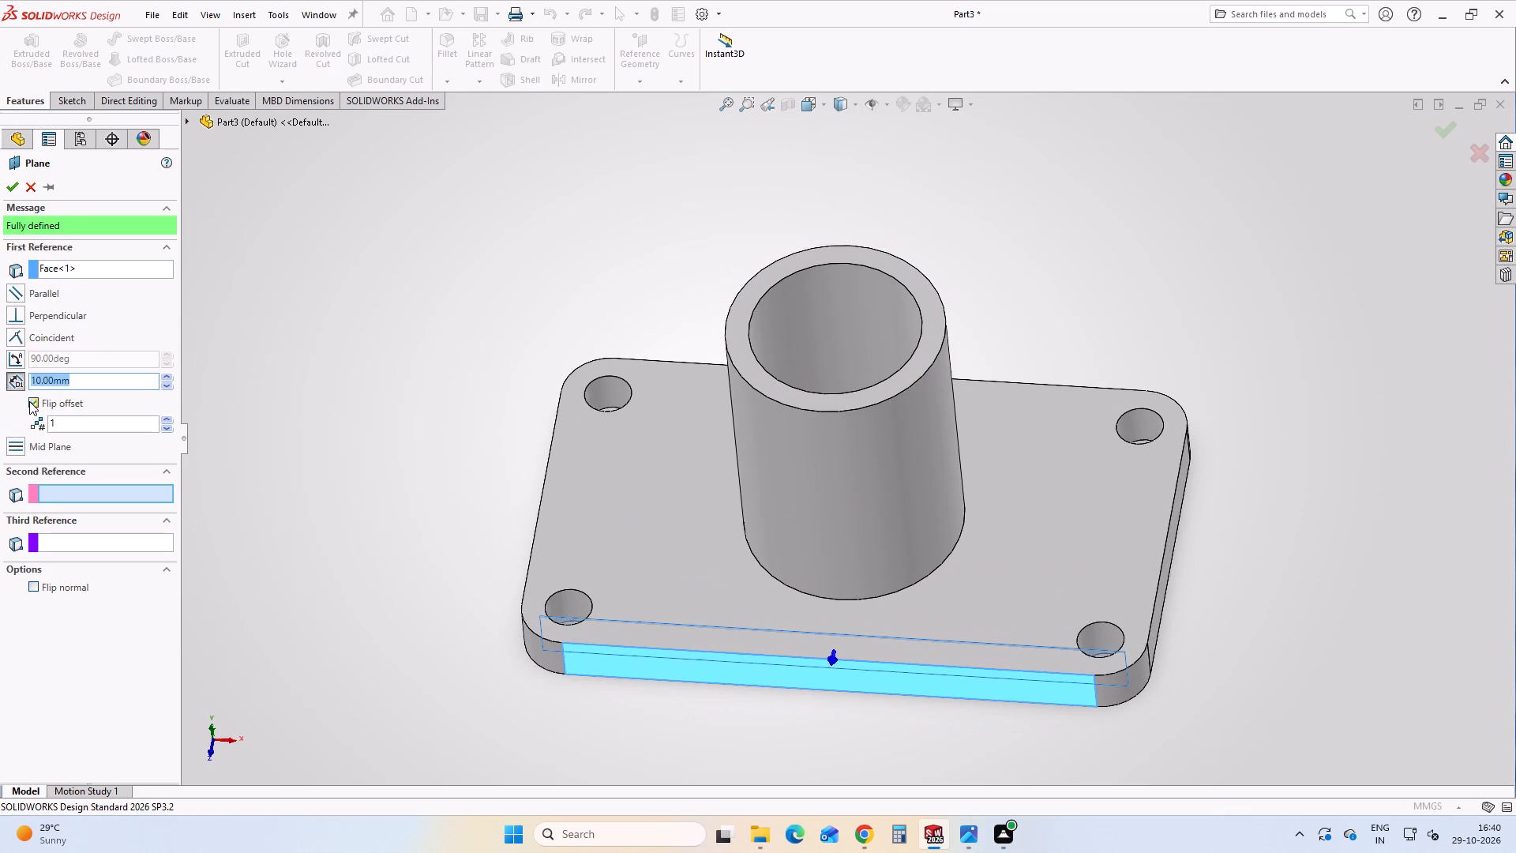
Check the reference image for the plate depth dimensions and compute 120 - 105 in Calculator for the plane offset.
{"action": "left_click", "coordinate": [968, 839]}
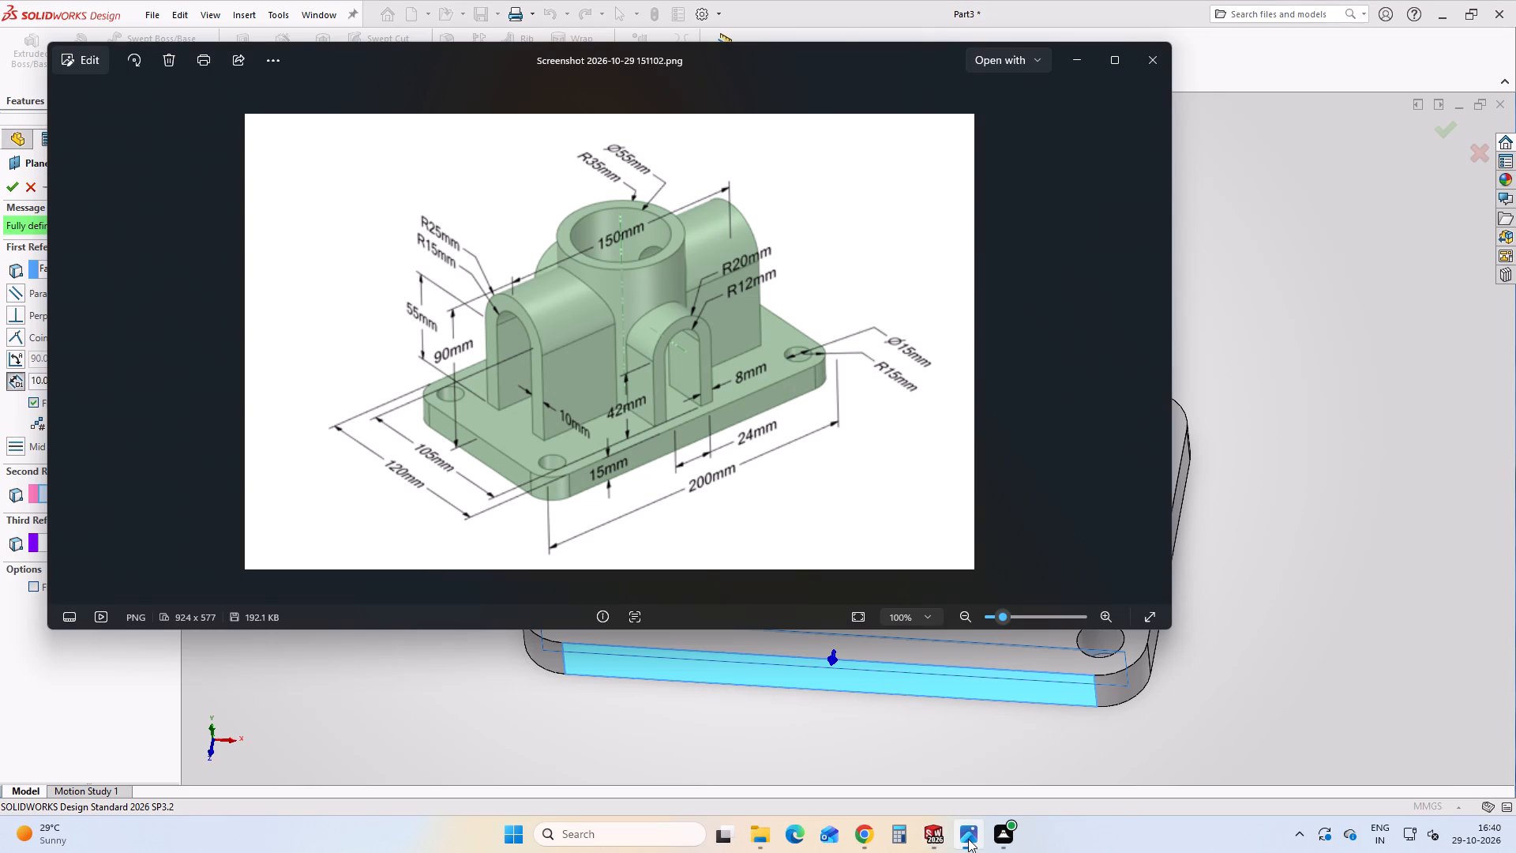
{"action": "left_click", "coordinate": [898, 831]}
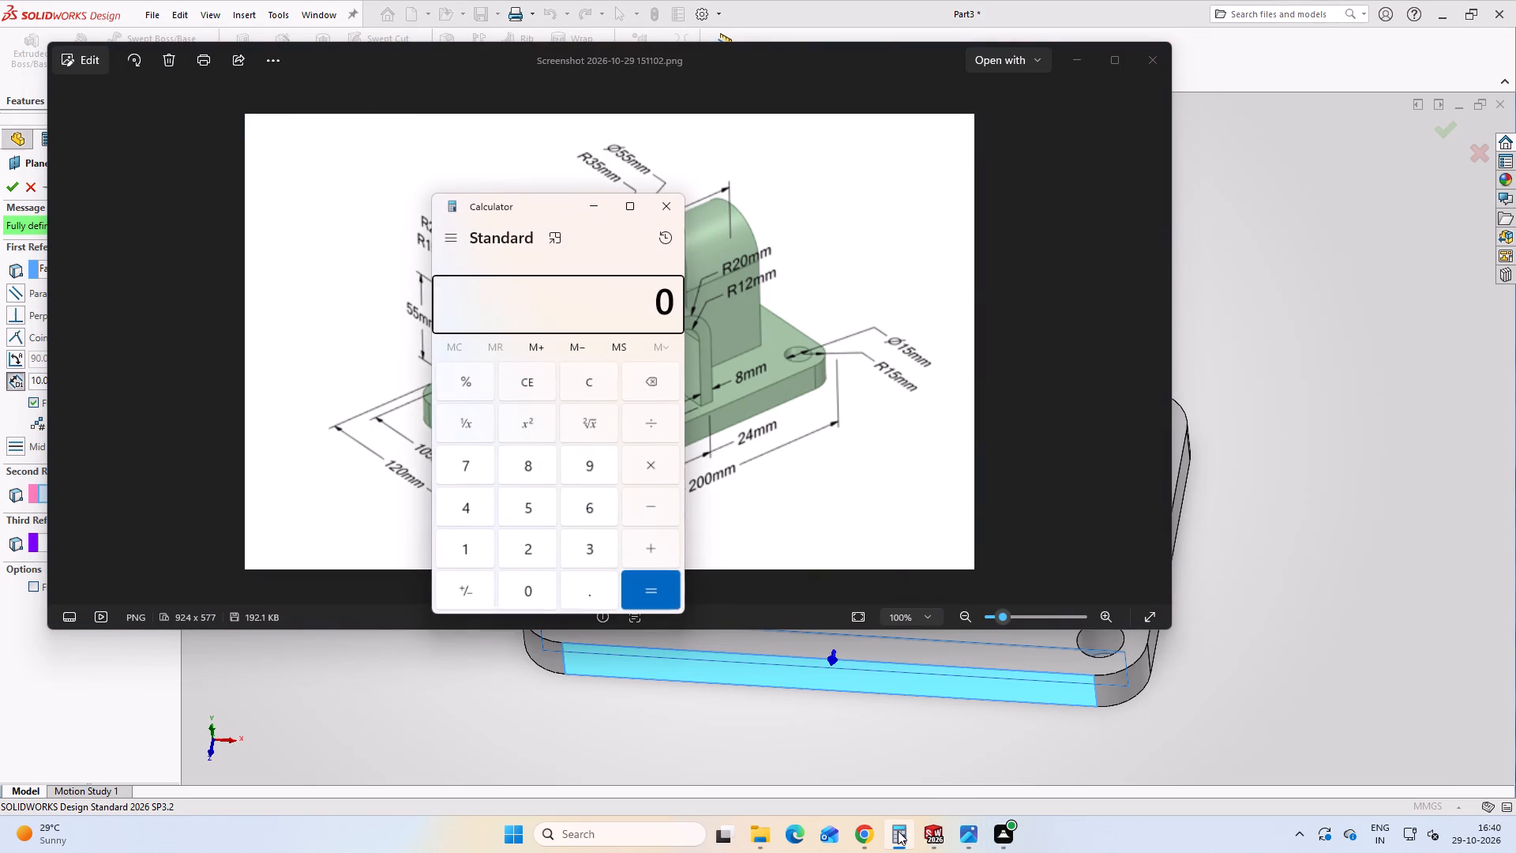
{"action": "type", "text": "120"}
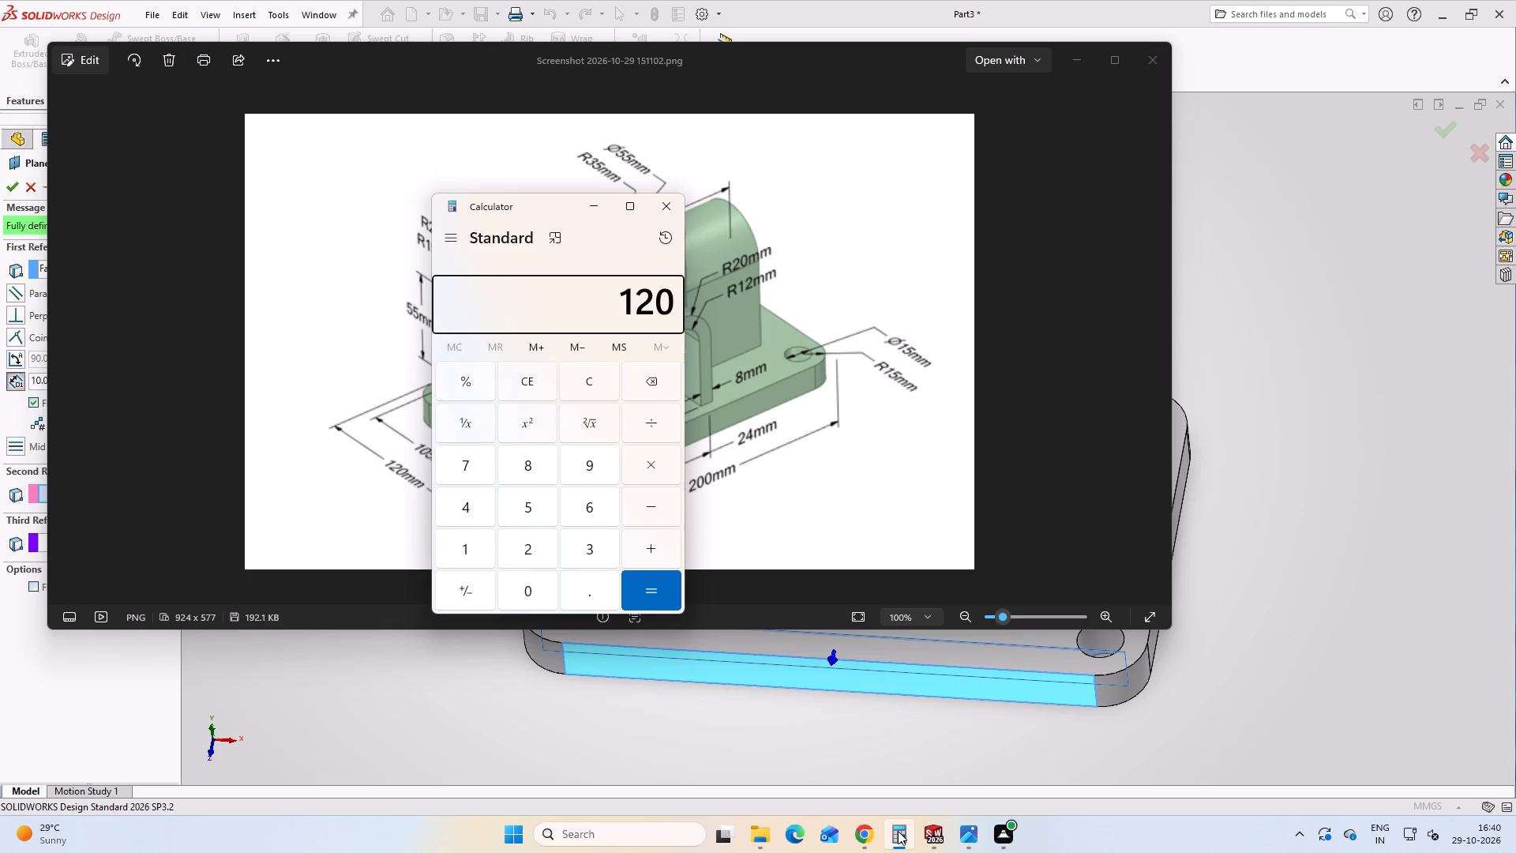
{"action": "key", "text": "minus"}
{"action": "type", "text": "105"}
{"action": "key", "text": "Return"}
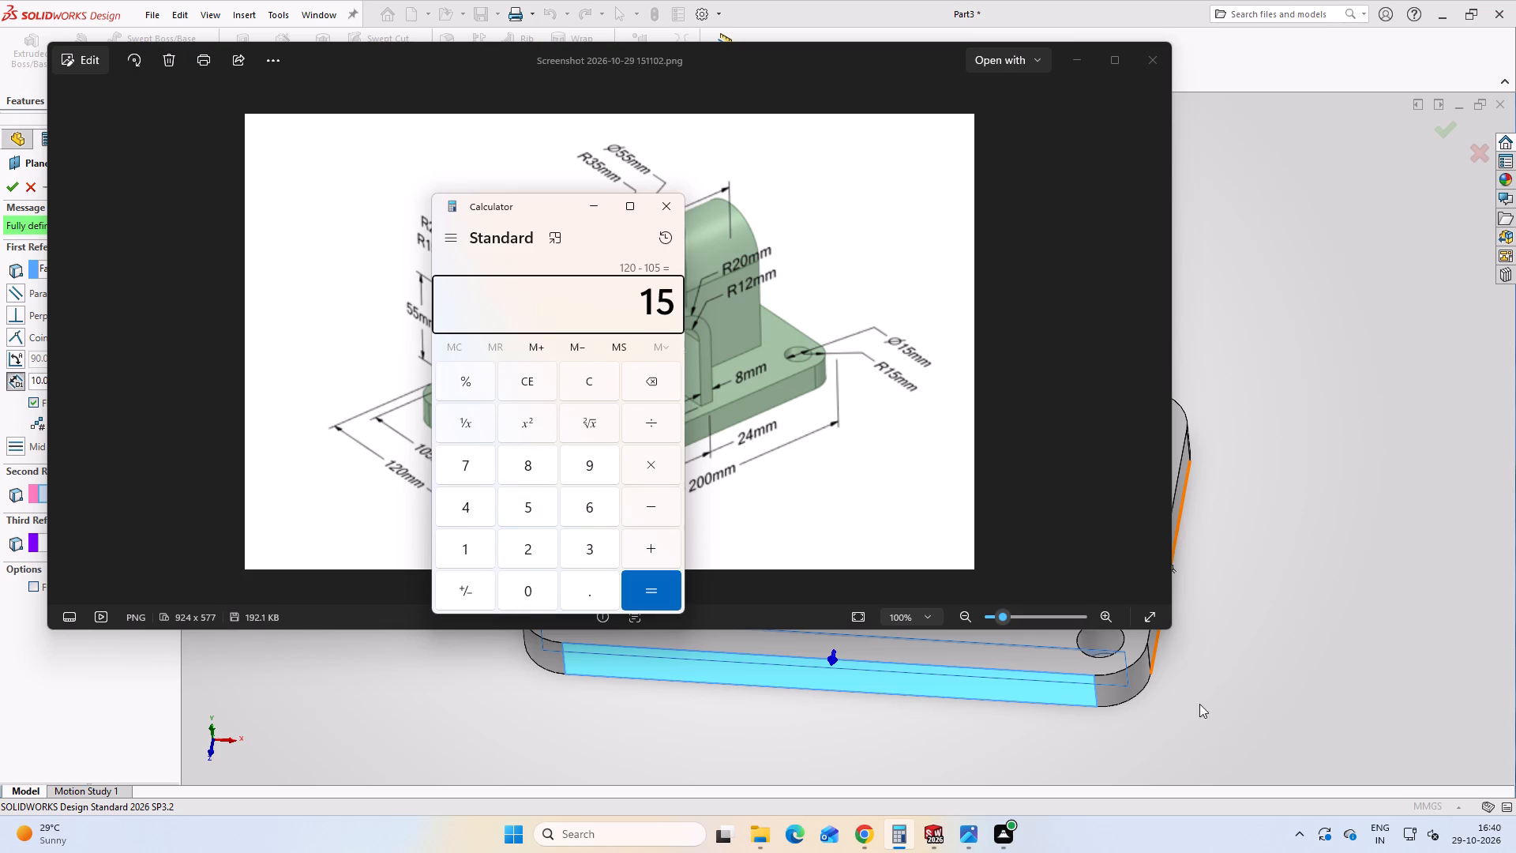
{"action": "left_click", "coordinate": [1345, 519]}
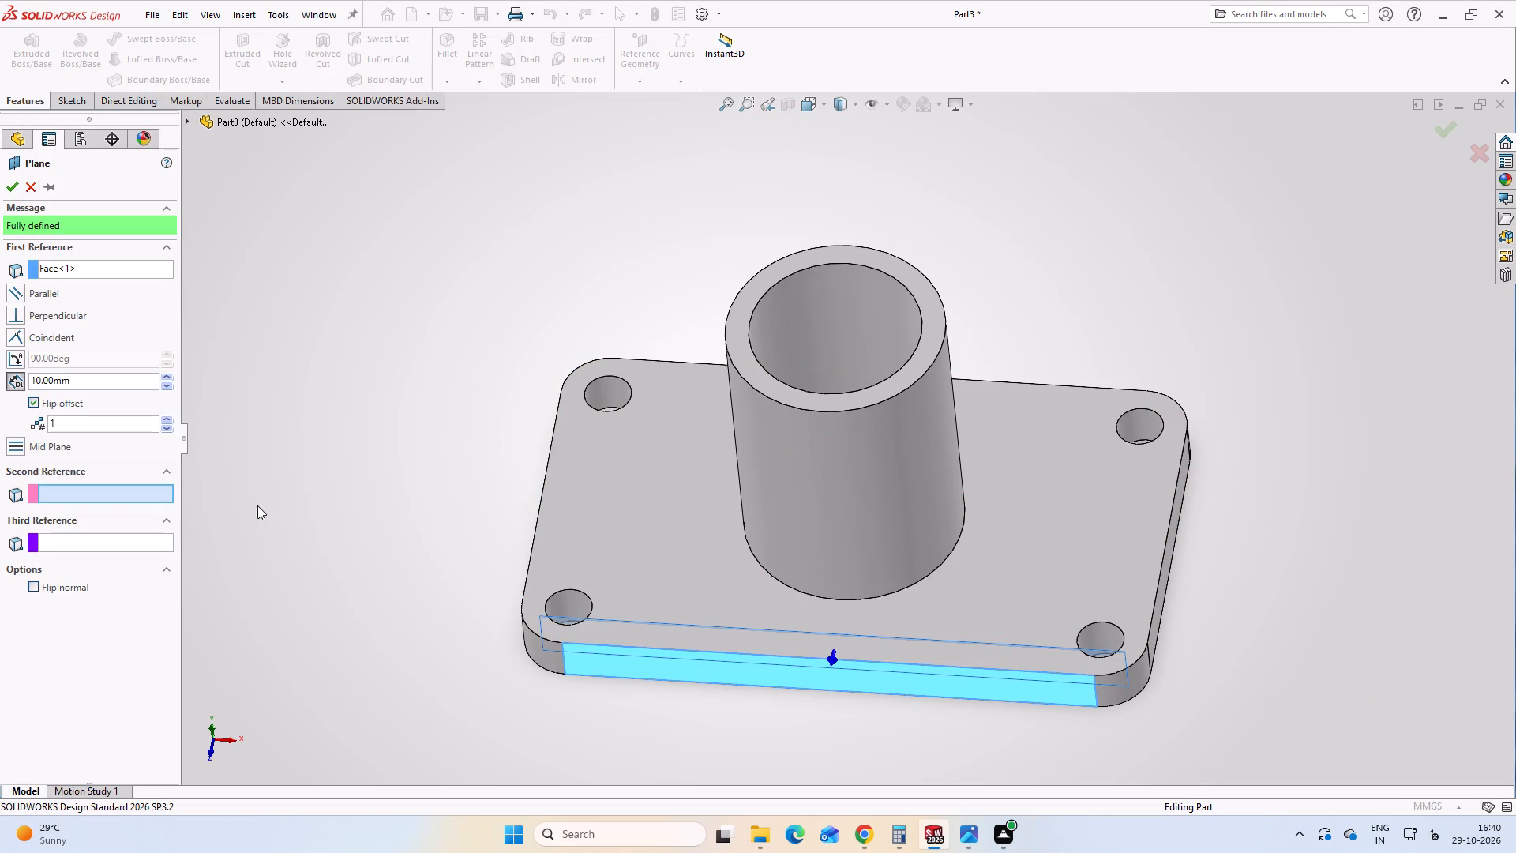
Set the reference plane's offset distance to 15 mm and create the plane.
{"action": "left_click", "coordinate": [103, 387]}
{"action": "left_click_drag", "start_coordinate": [103, 387], "coordinate": [11, 376]}
{"action": "type", "text": "15"}
{"action": "key", "text": "Return"}
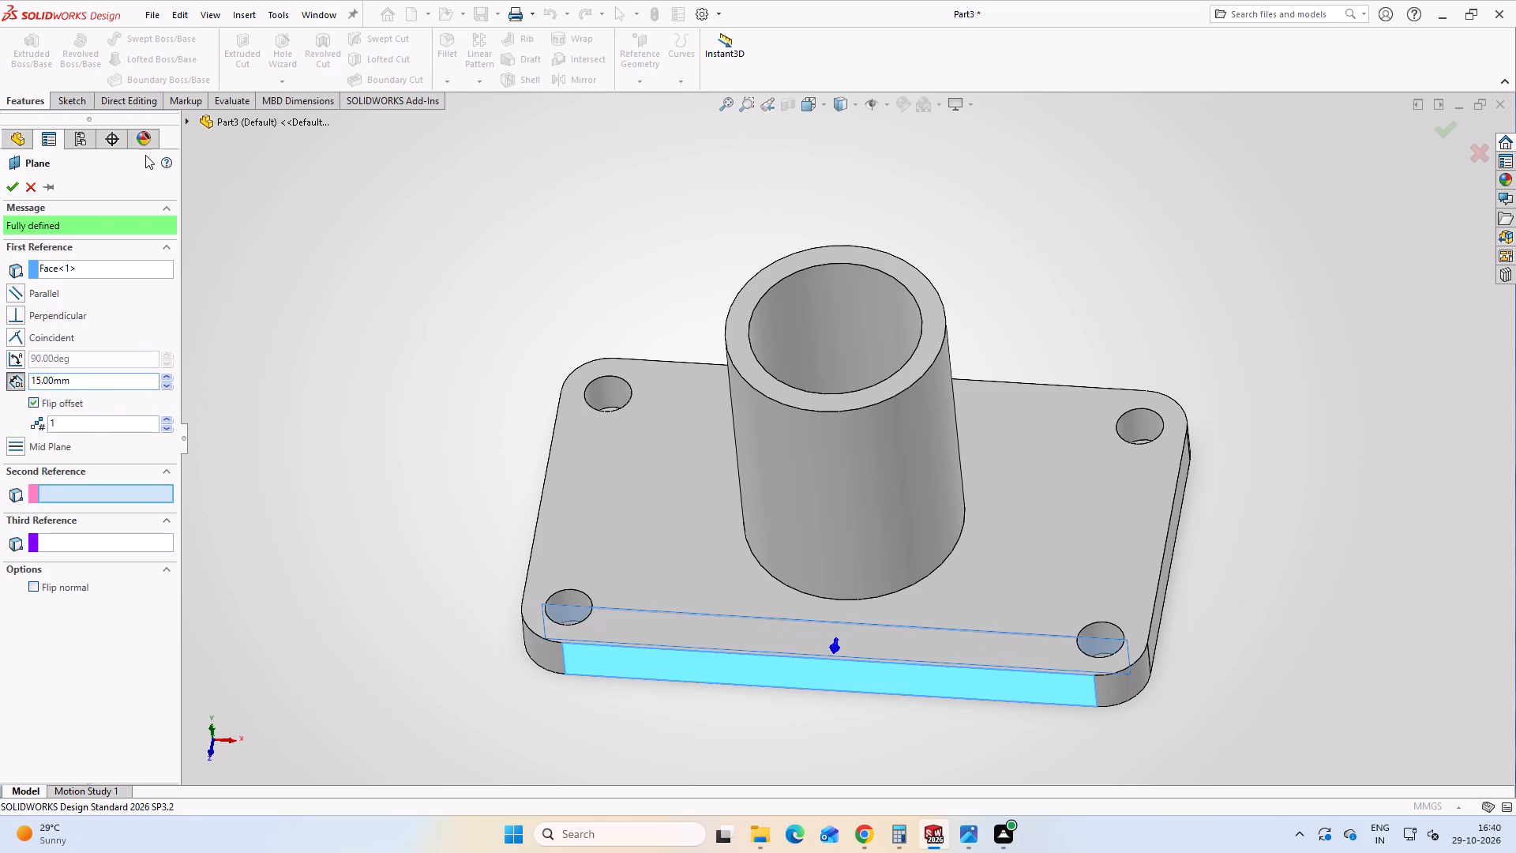
{"action": "left_click", "coordinate": [13, 184]}
{"action": "left_click", "coordinate": [1242, 320]}
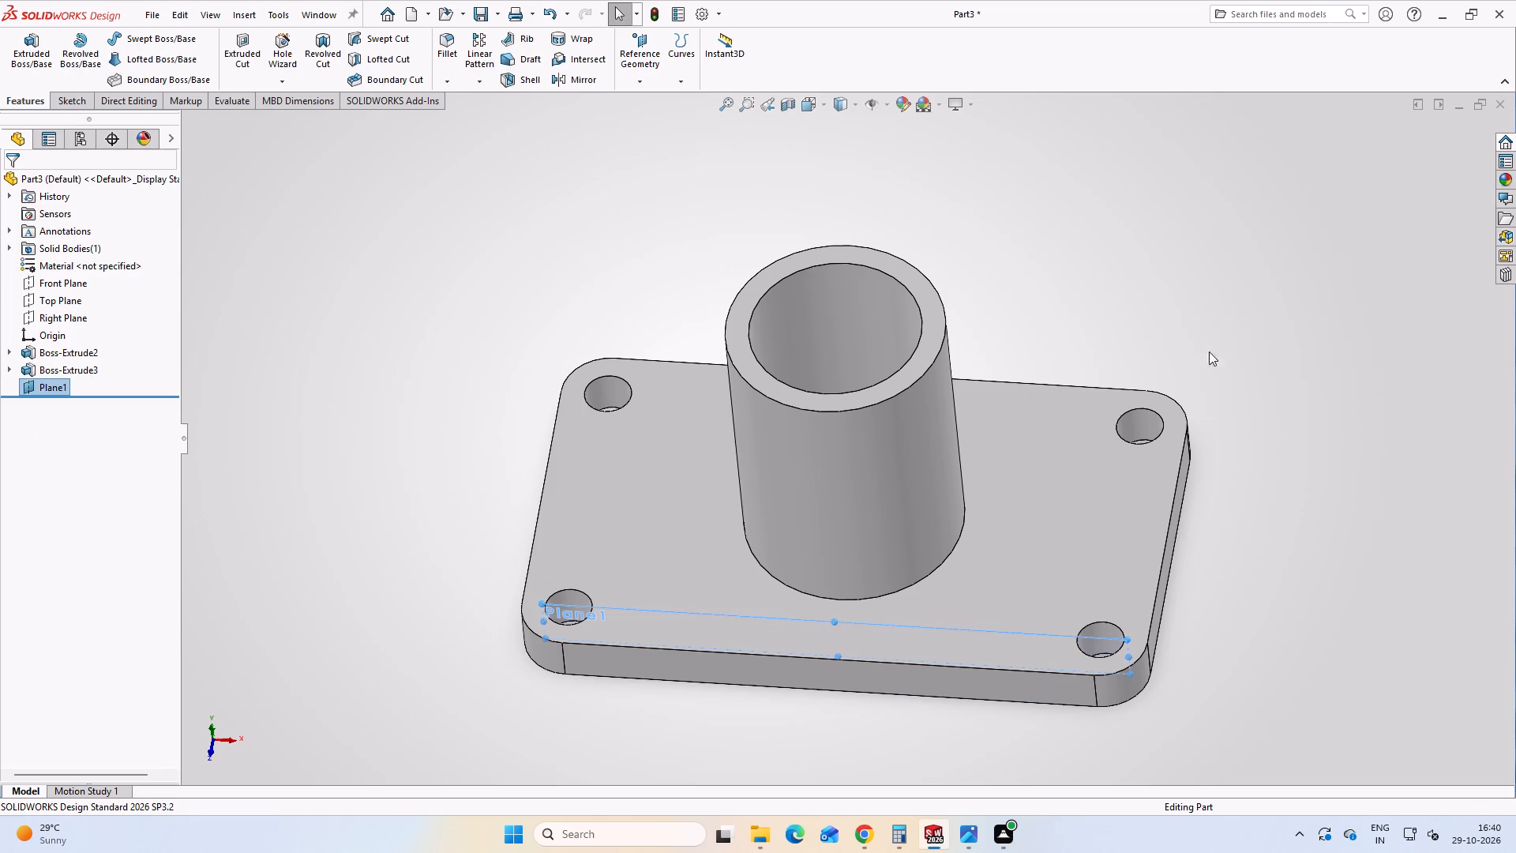
On the new plane, sketch an open three-line profile about 84 mm wide and 50 mm high, standing on the plate's top edge.
{"action": "middle_click_drag", "start_coordinate": [963, 641], "coordinate": [994, 532]}
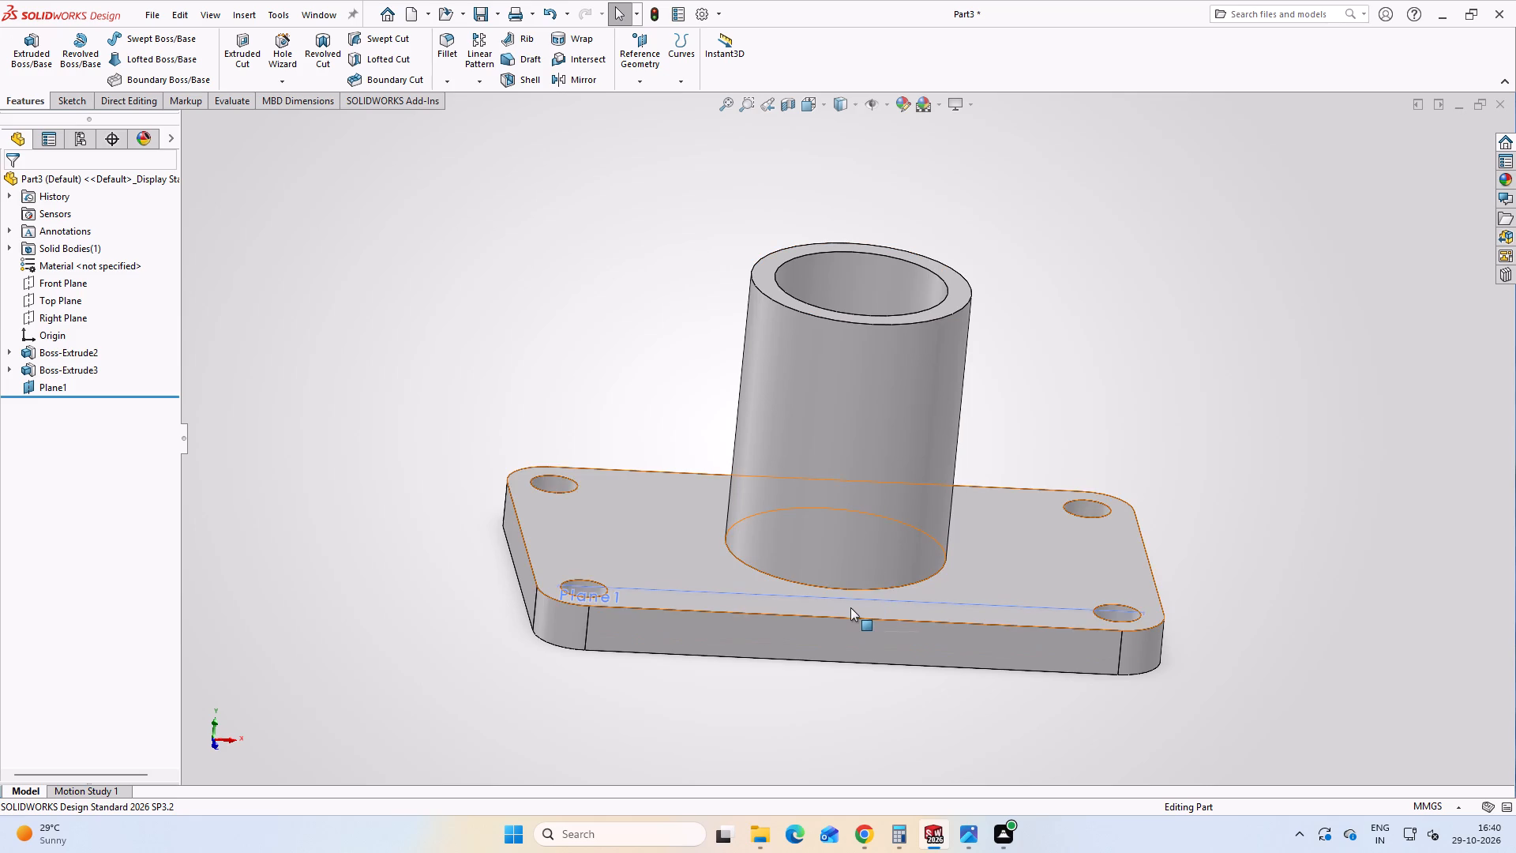
{"action": "left_click", "coordinate": [840, 603]}
{"action": "left_click", "coordinate": [921, 560]}
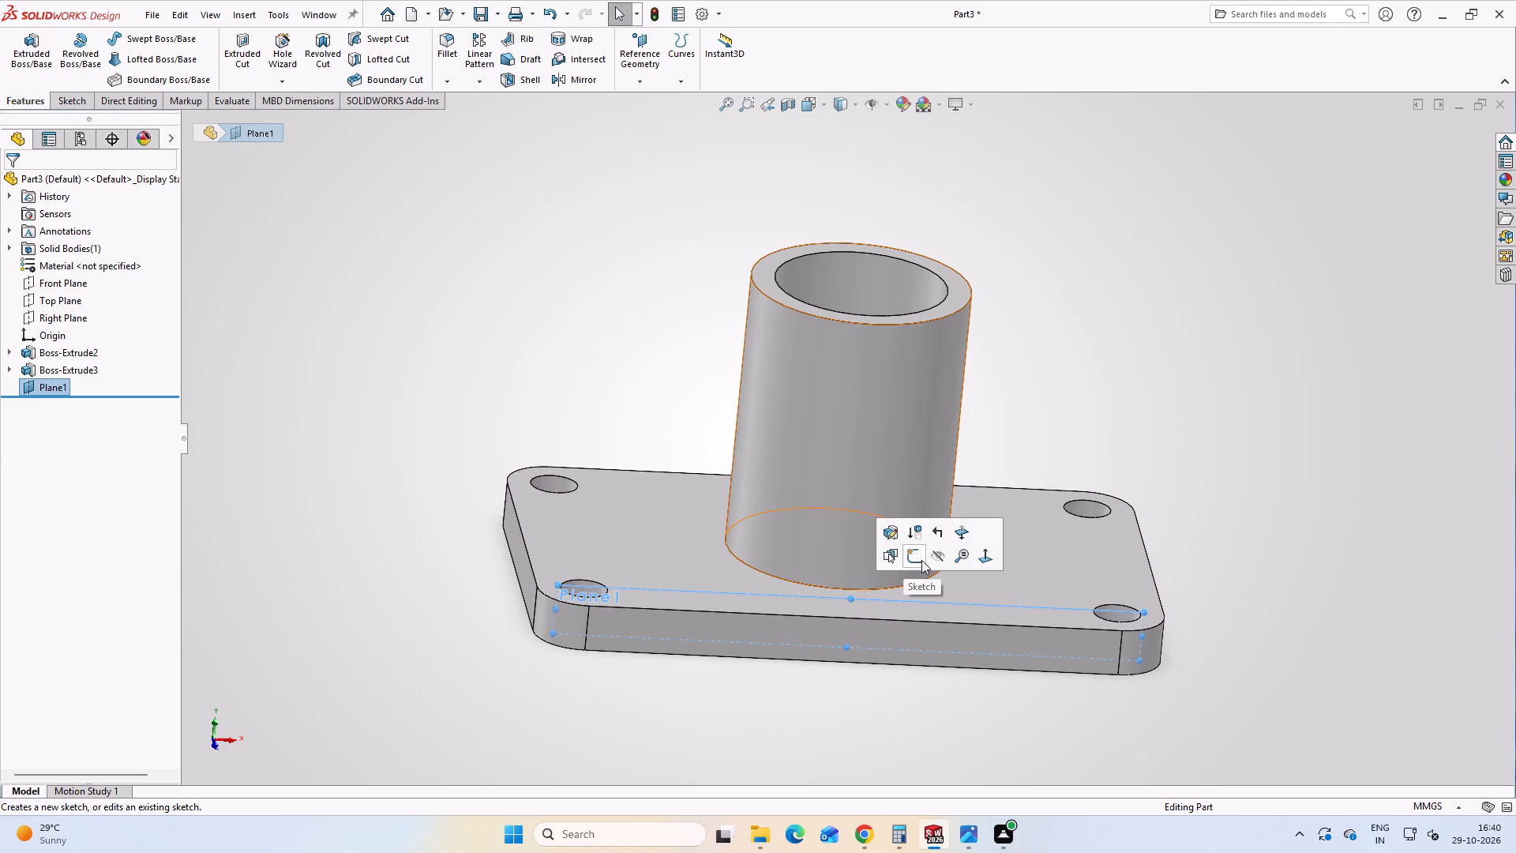
{"action": "left_click", "coordinate": [956, 723]}
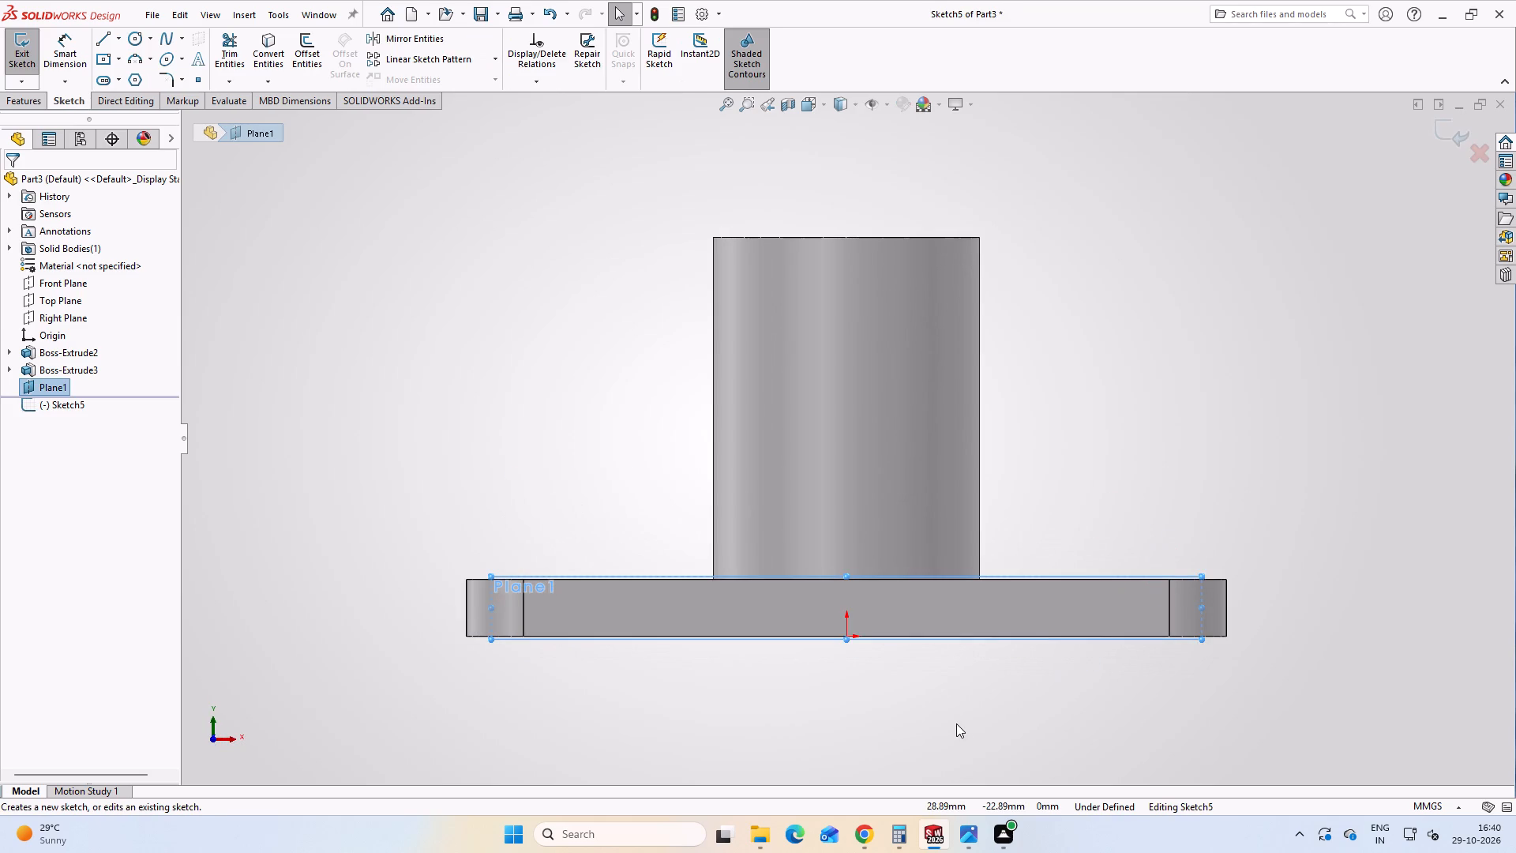
{"action": "left_click", "coordinate": [972, 845]}
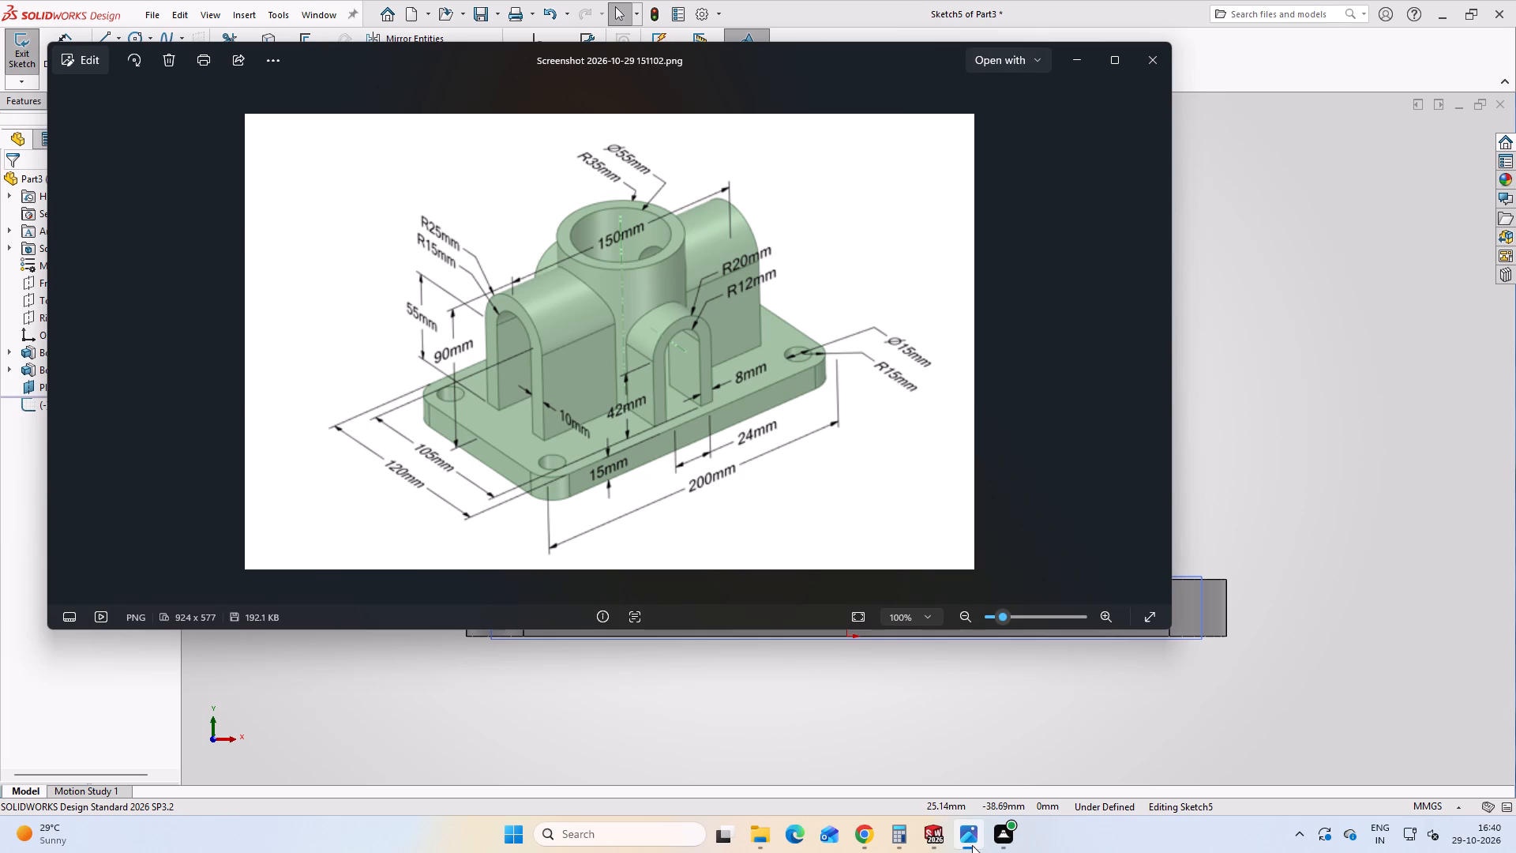
{"action": "left_click", "coordinate": [972, 845]}
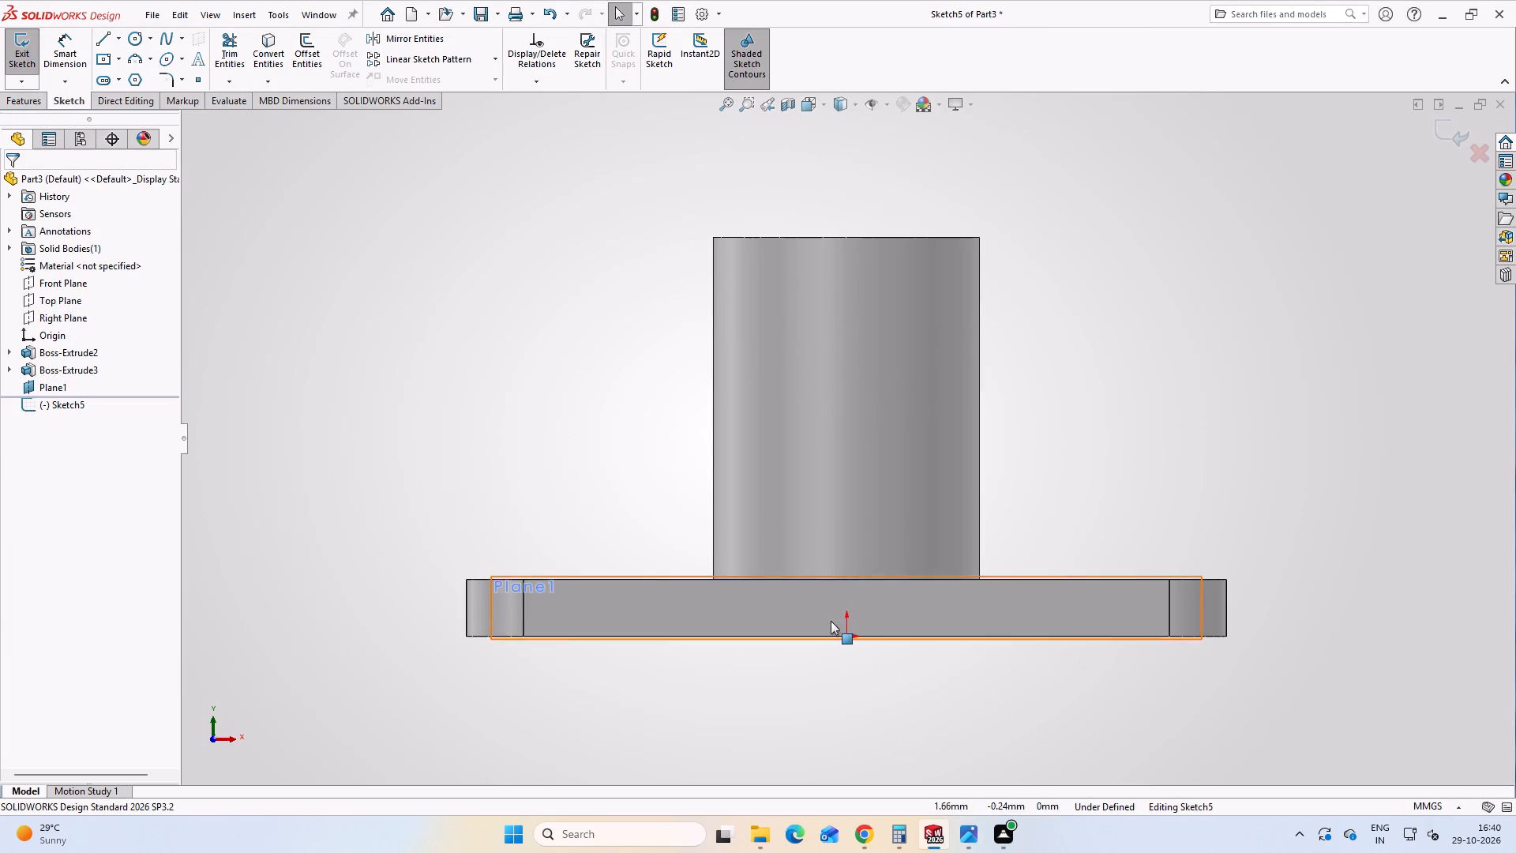
{"action": "left_click", "coordinate": [111, 42]}
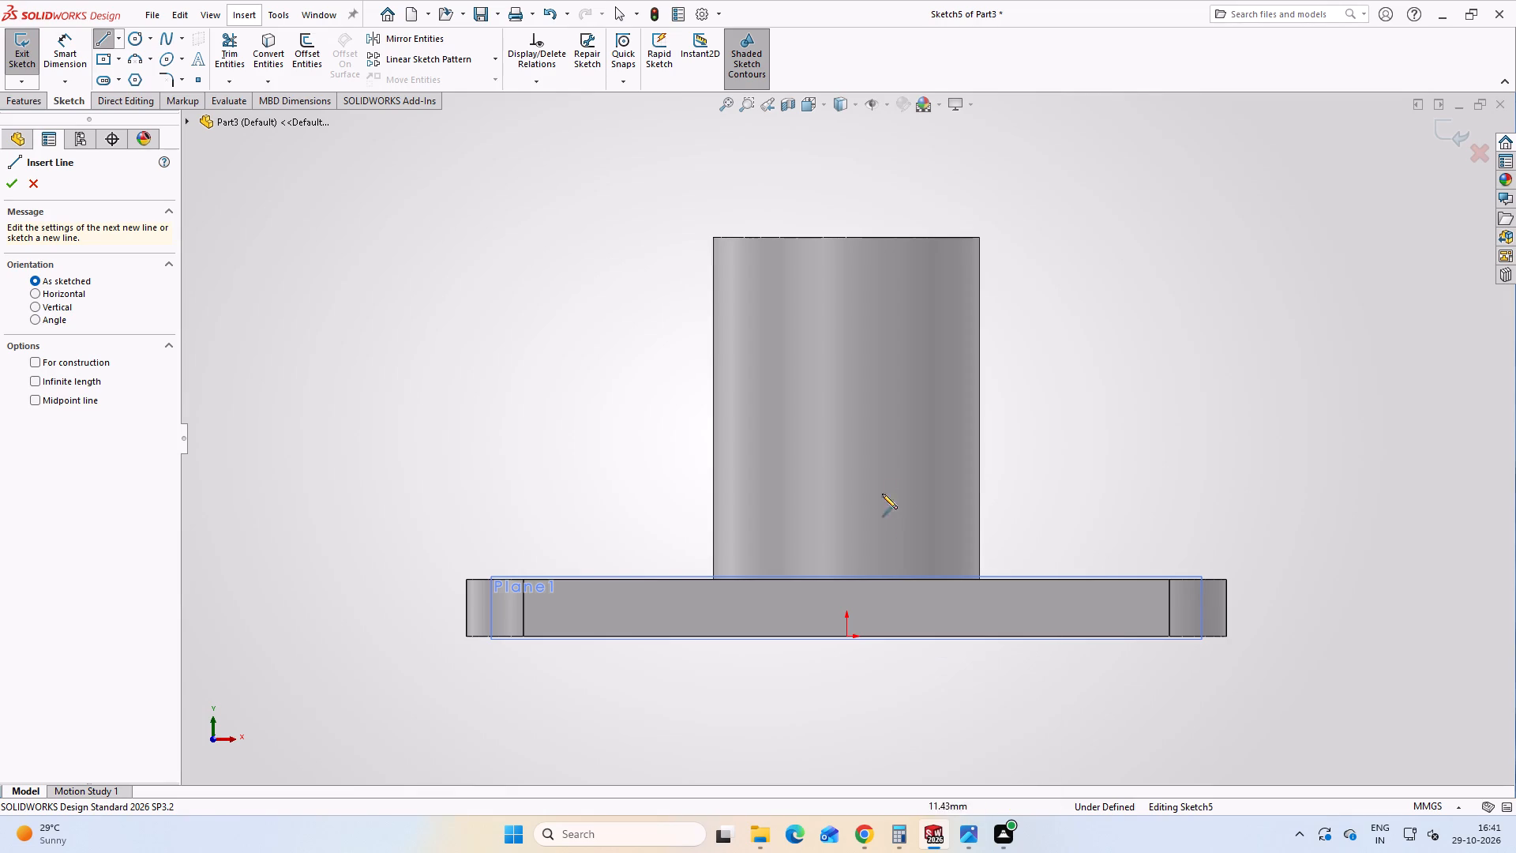
{"action": "left_click", "coordinate": [689, 577]}
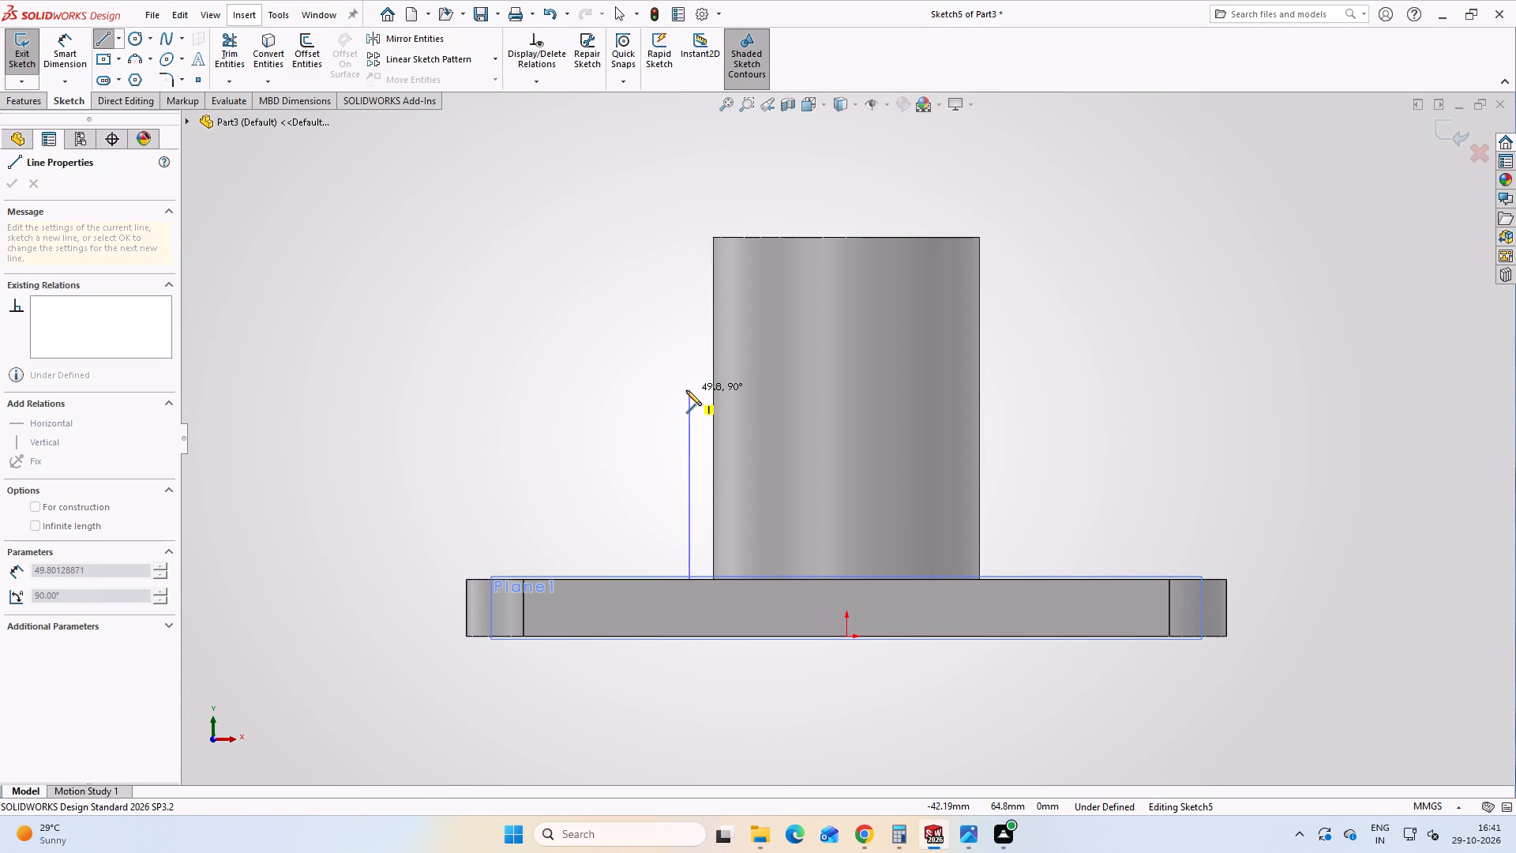
{"action": "left_click", "coordinate": [686, 390]}
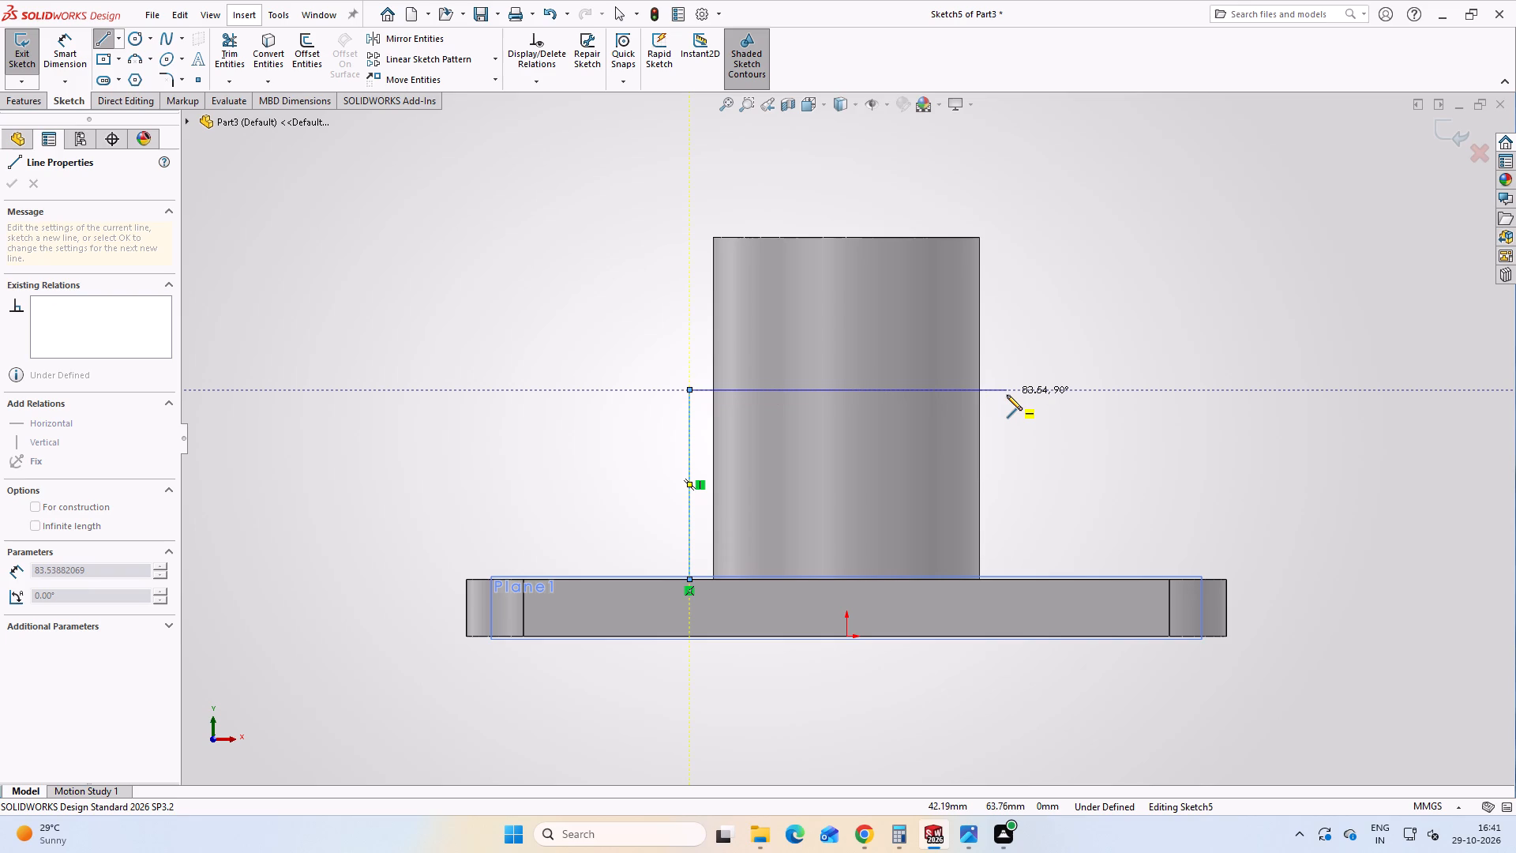
{"action": "left_click", "coordinate": [1007, 395]}
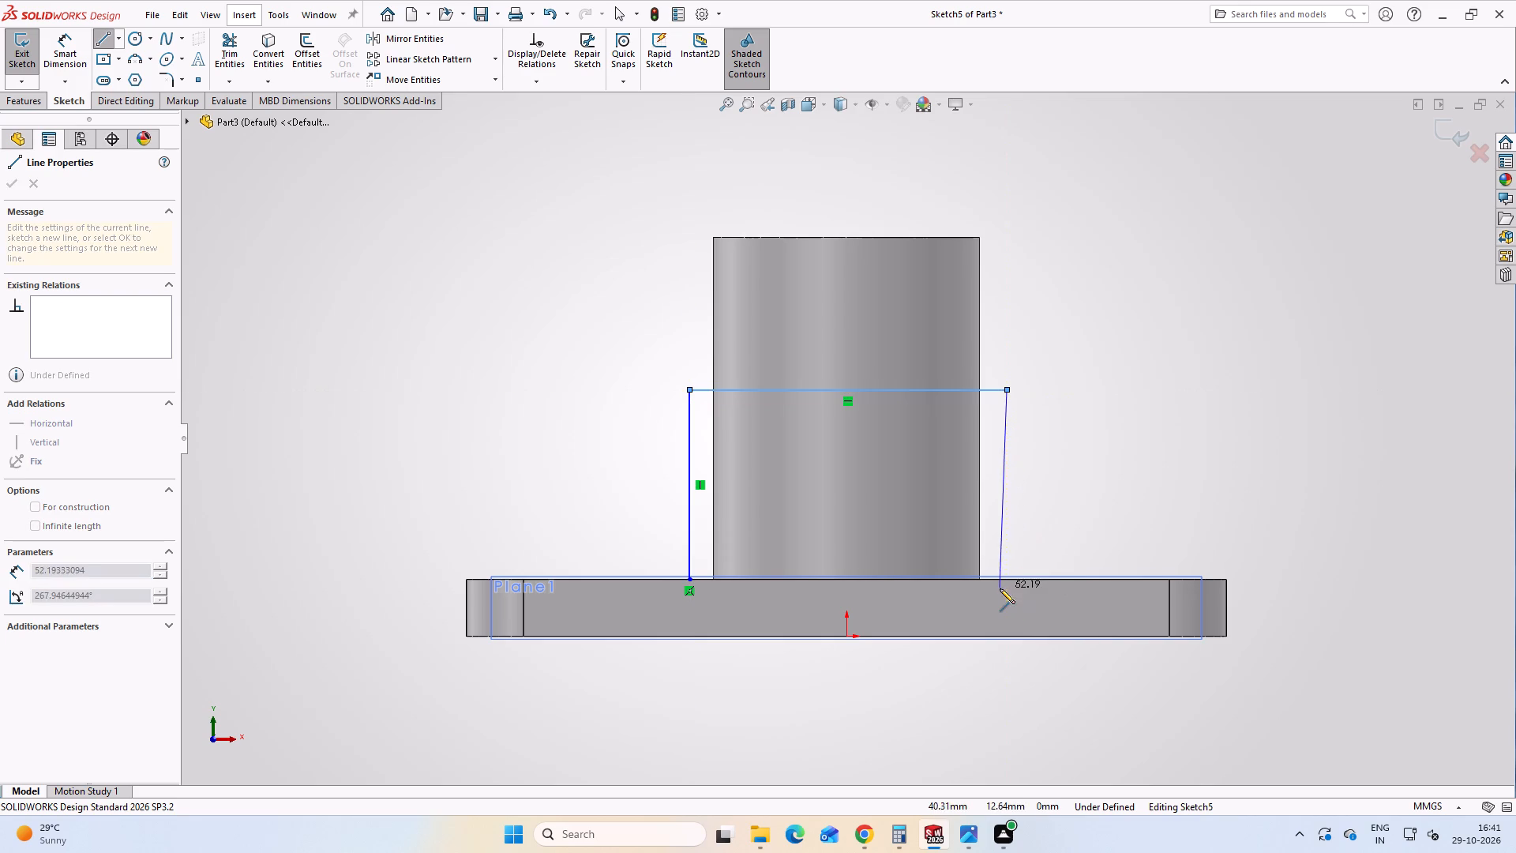
{"action": "left_click", "coordinate": [1004, 579]}
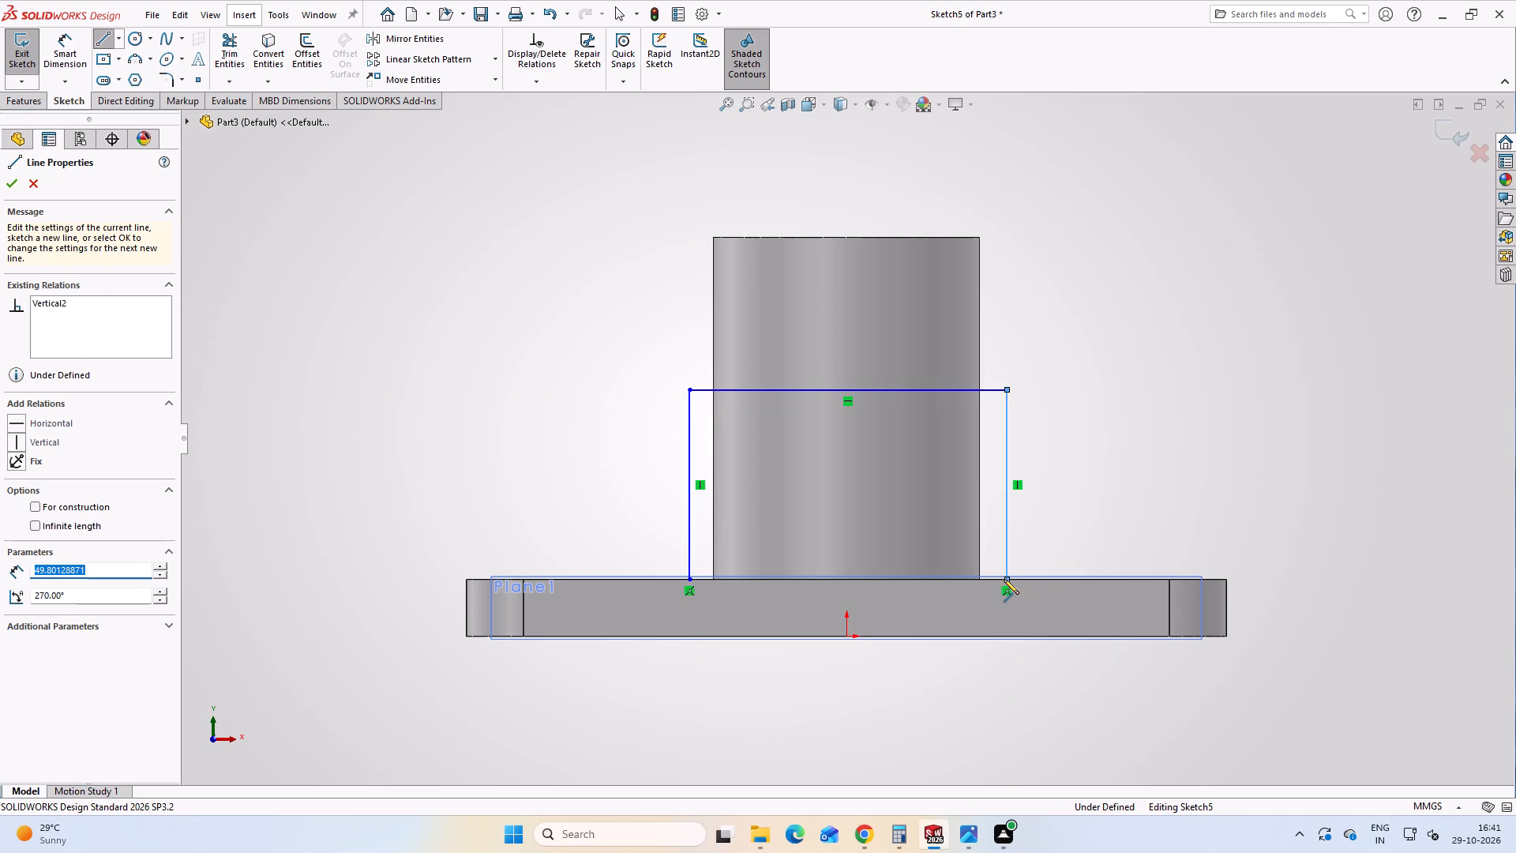
{"action": "key", "text": "Escape"}
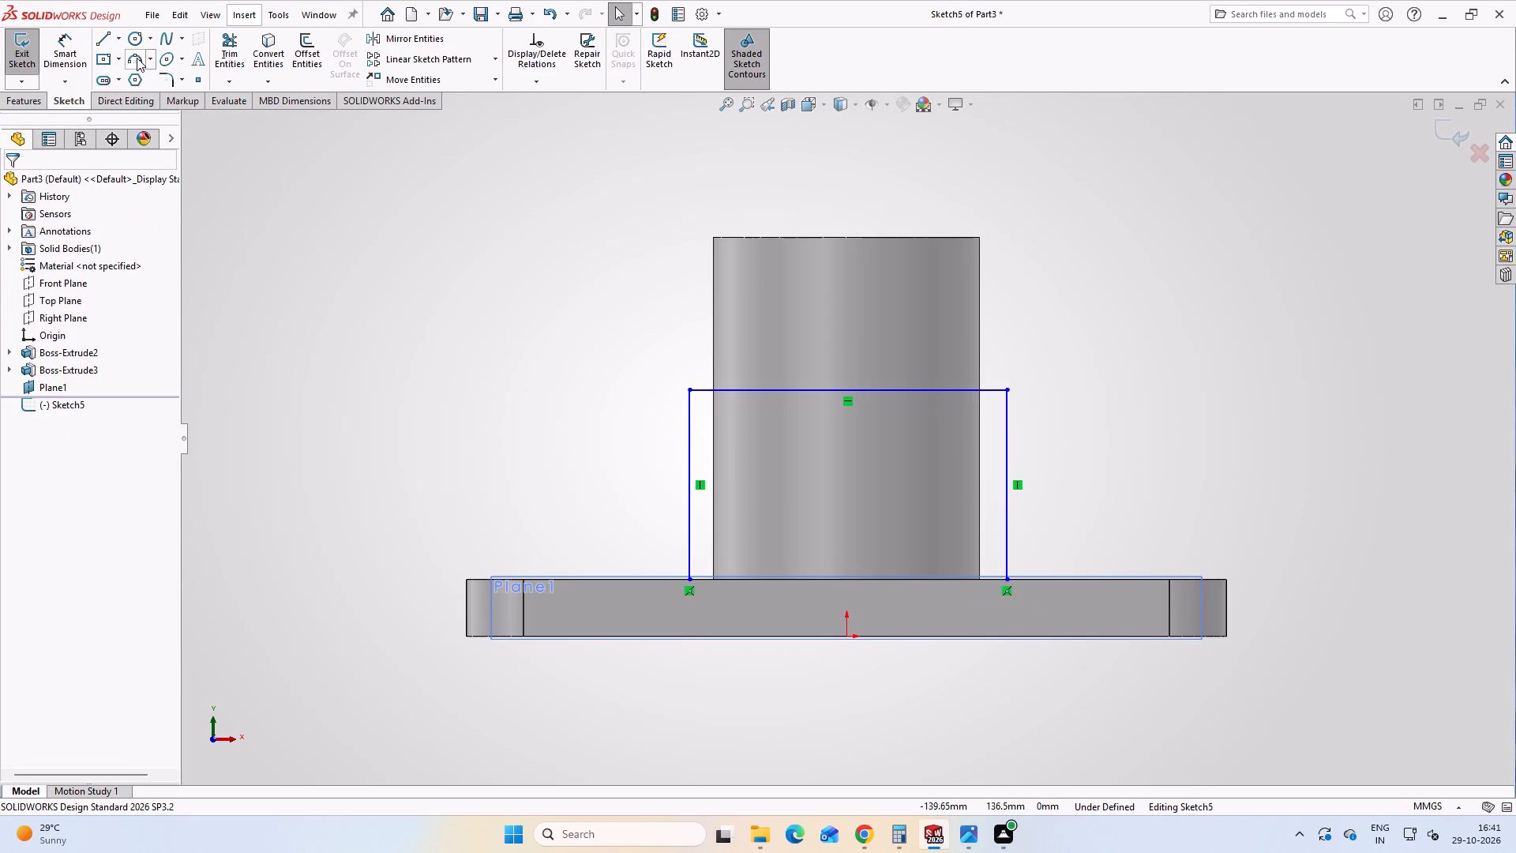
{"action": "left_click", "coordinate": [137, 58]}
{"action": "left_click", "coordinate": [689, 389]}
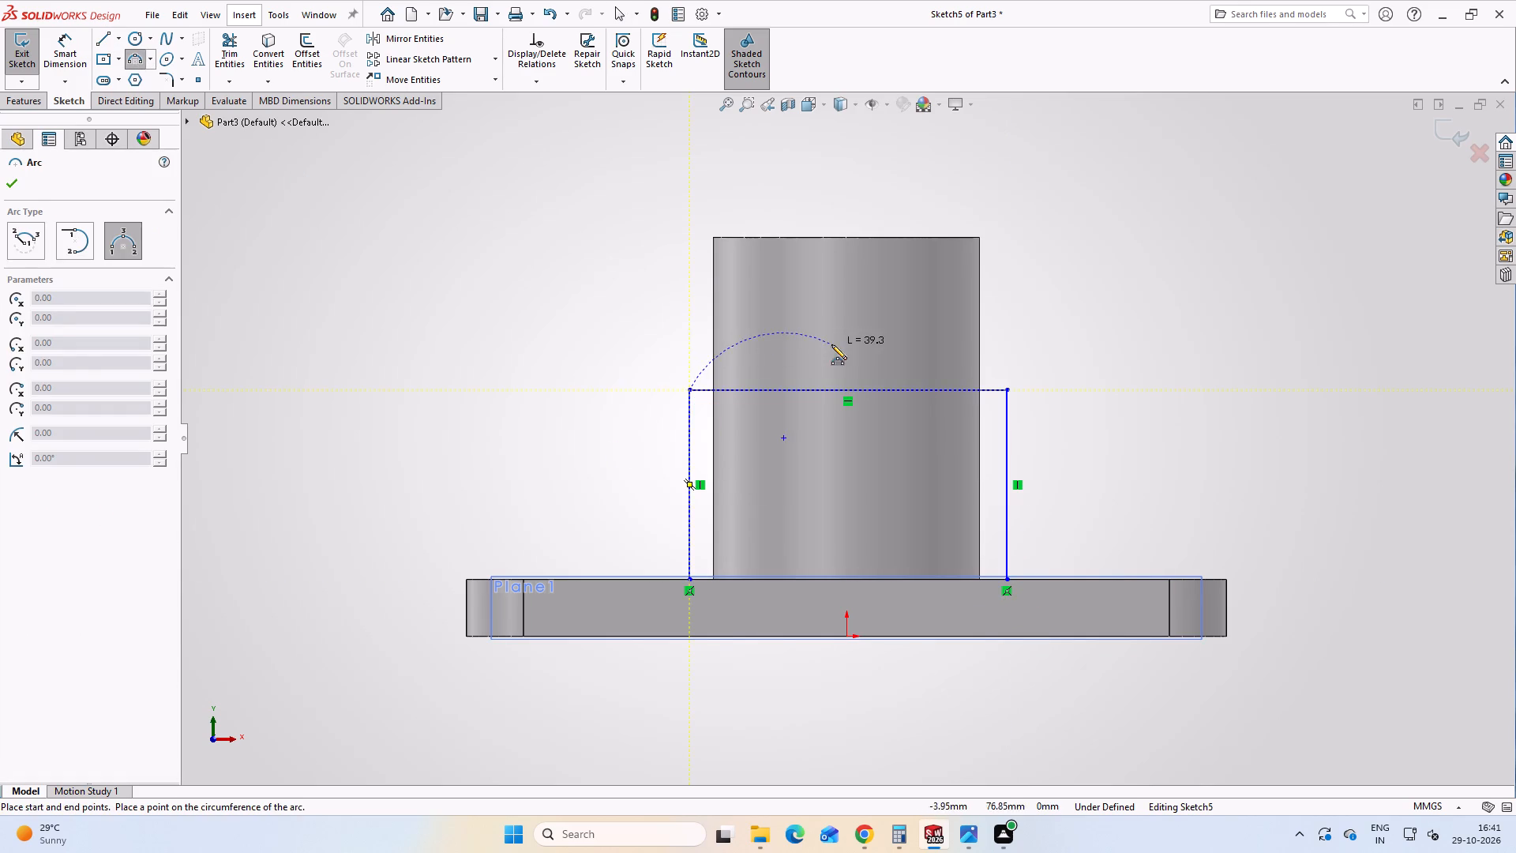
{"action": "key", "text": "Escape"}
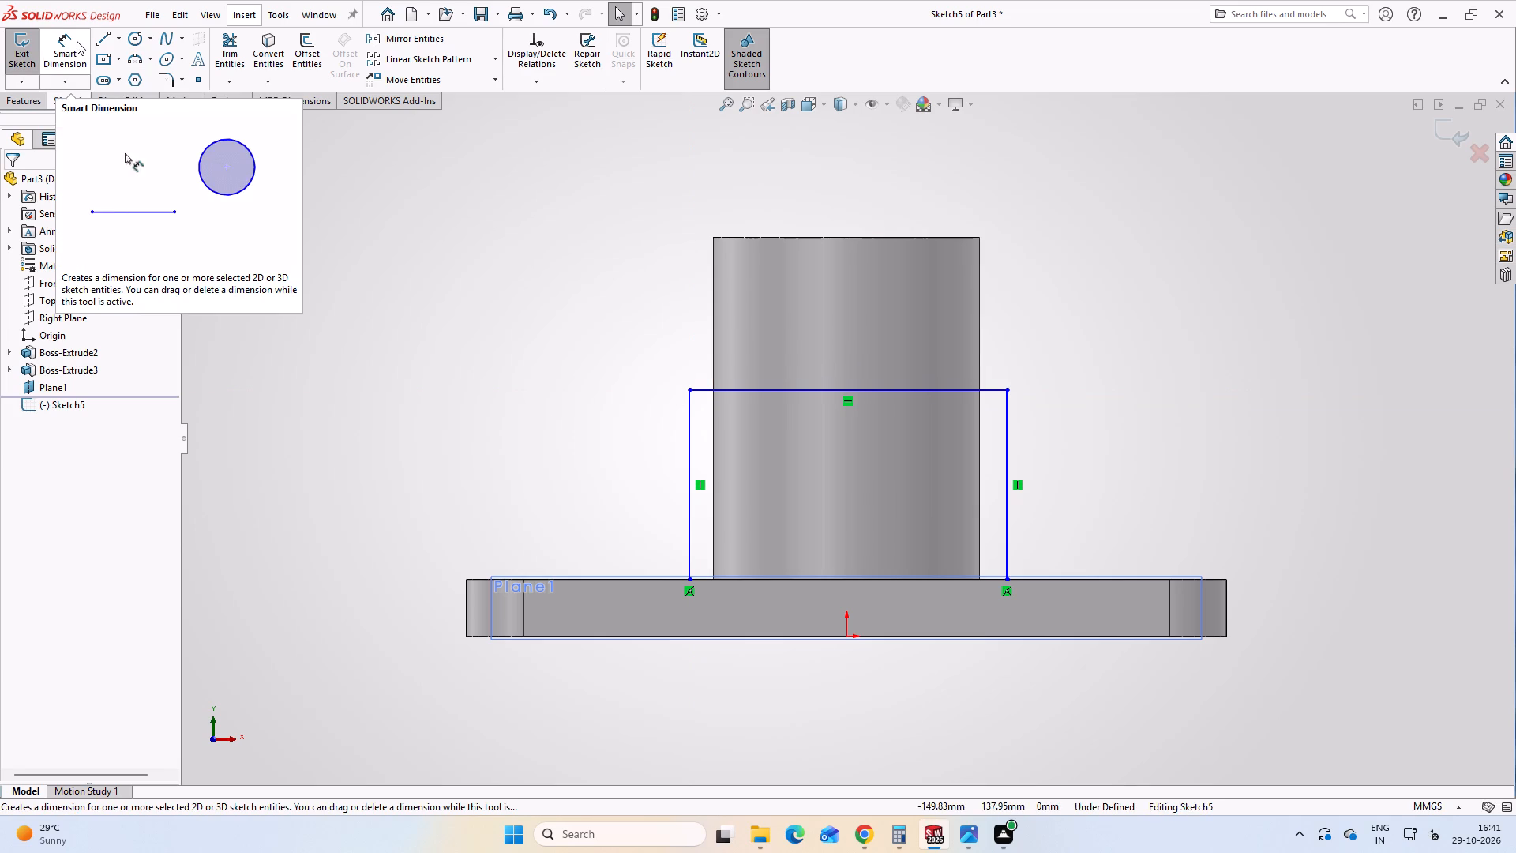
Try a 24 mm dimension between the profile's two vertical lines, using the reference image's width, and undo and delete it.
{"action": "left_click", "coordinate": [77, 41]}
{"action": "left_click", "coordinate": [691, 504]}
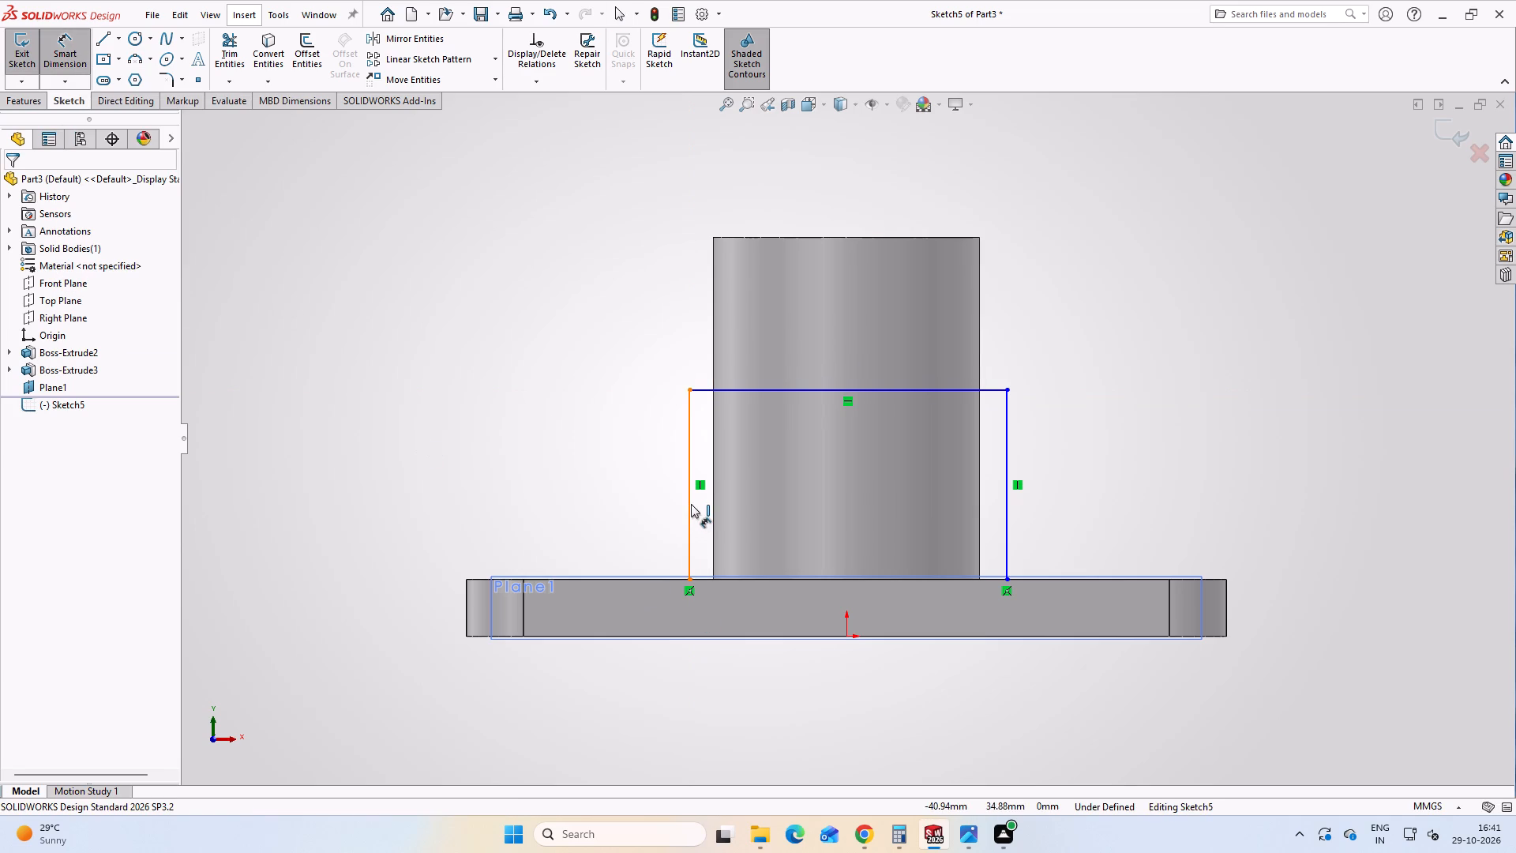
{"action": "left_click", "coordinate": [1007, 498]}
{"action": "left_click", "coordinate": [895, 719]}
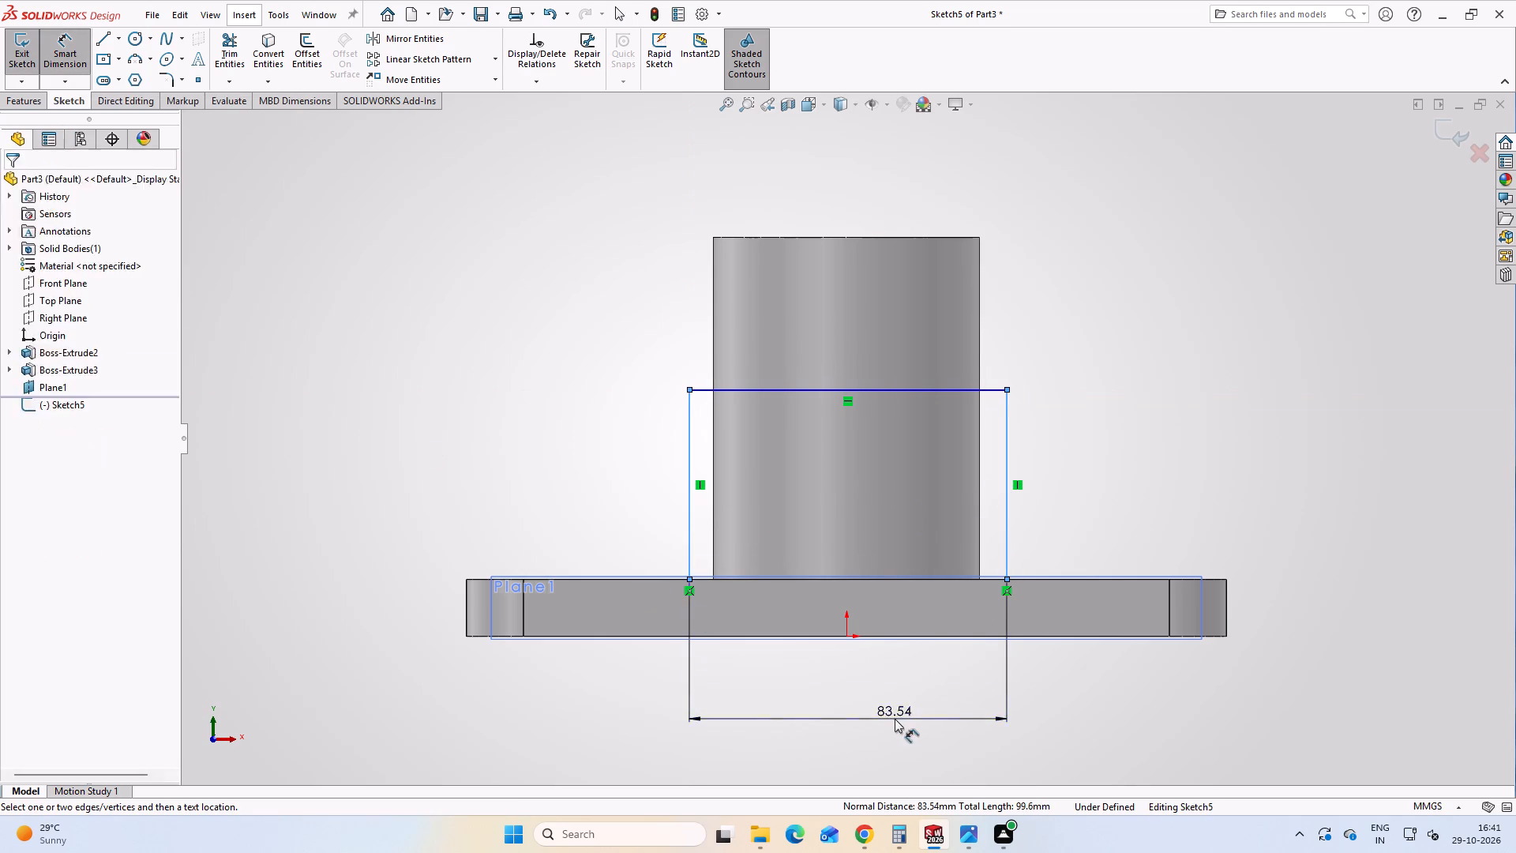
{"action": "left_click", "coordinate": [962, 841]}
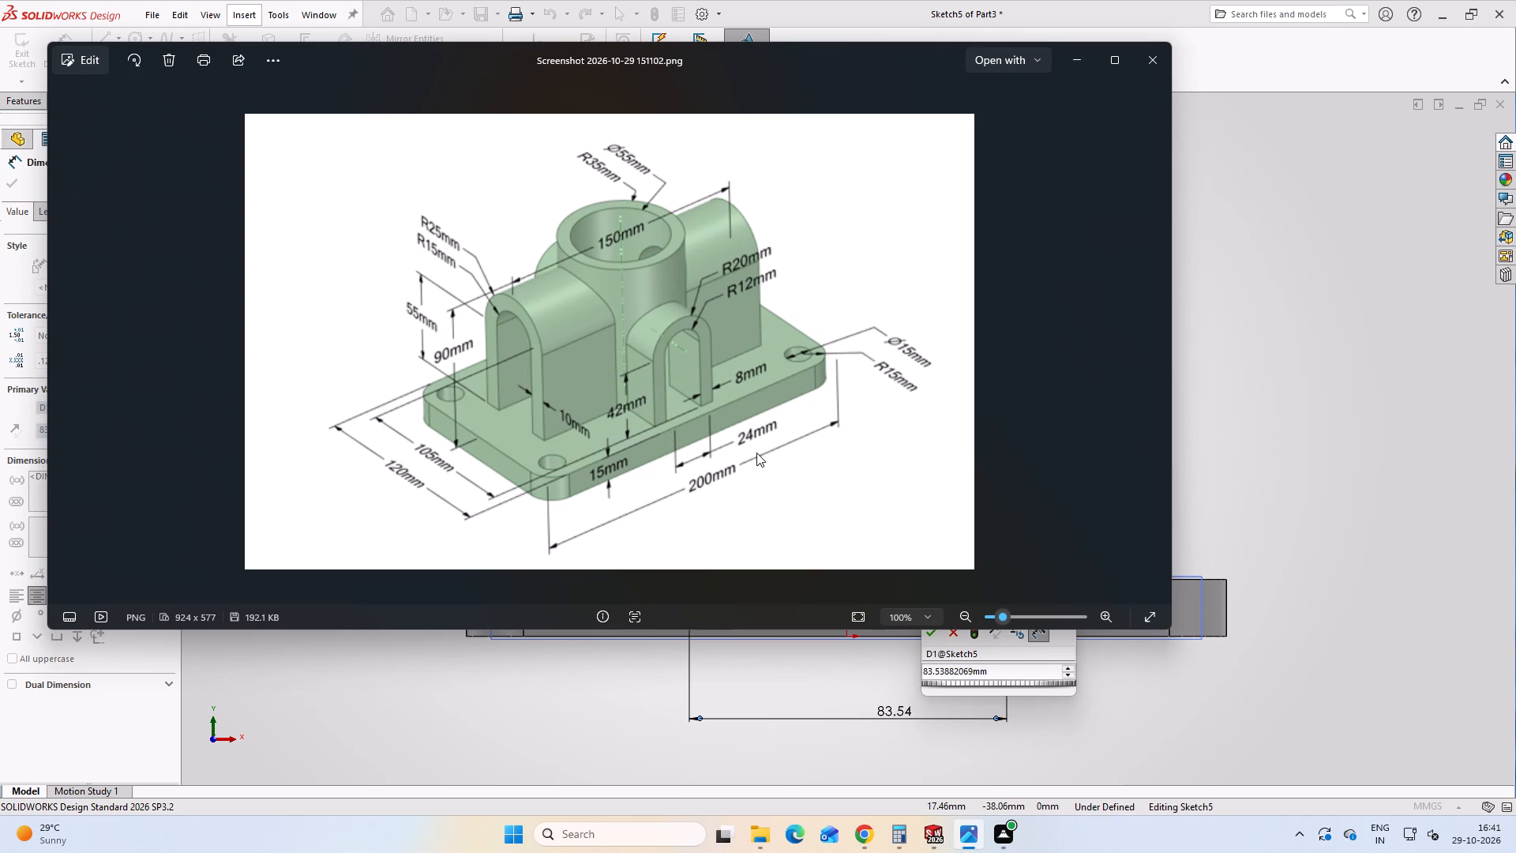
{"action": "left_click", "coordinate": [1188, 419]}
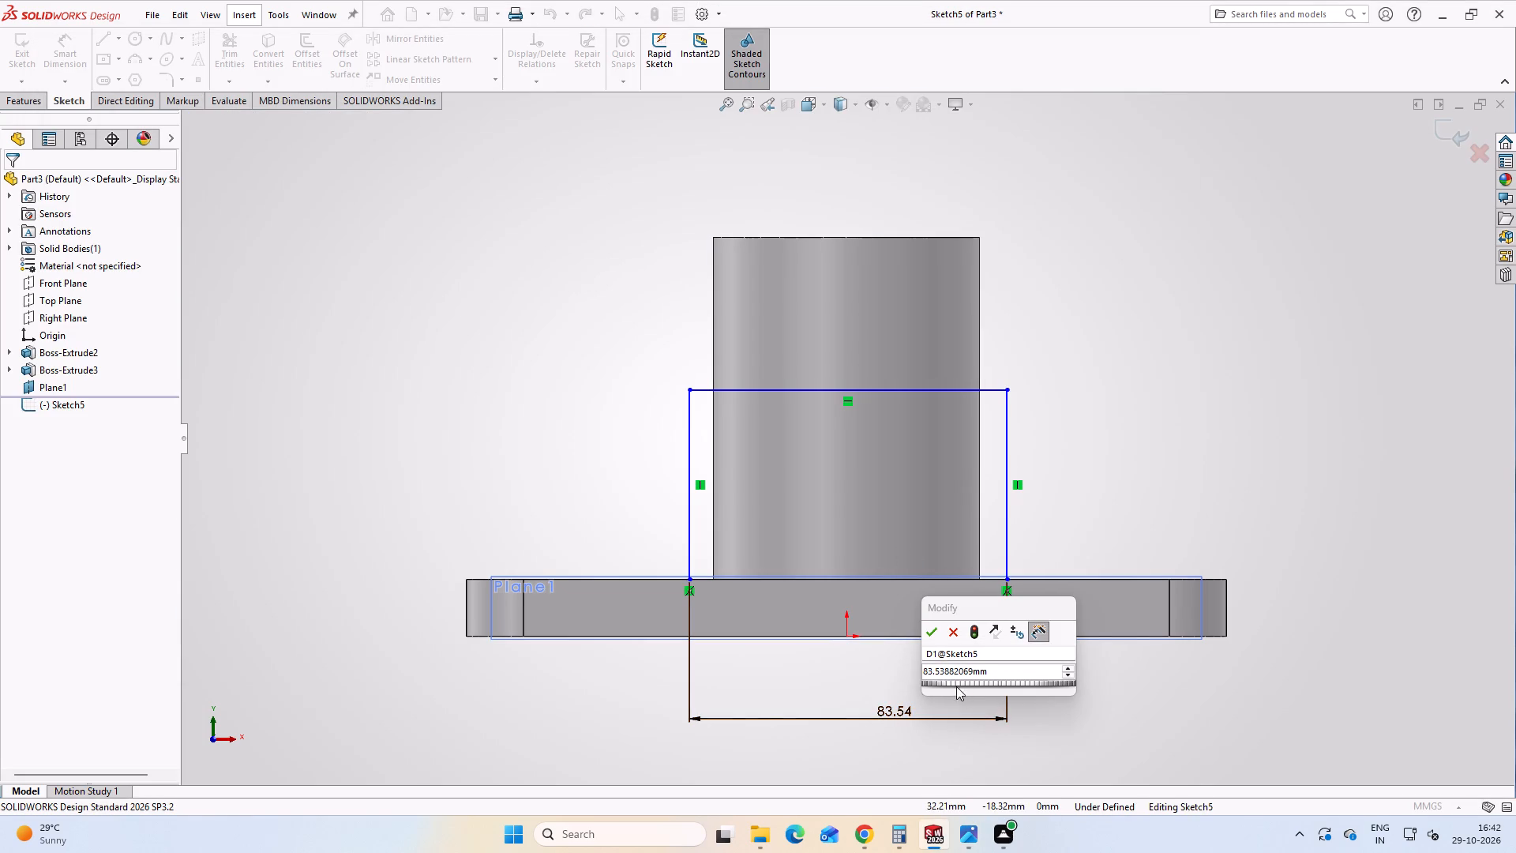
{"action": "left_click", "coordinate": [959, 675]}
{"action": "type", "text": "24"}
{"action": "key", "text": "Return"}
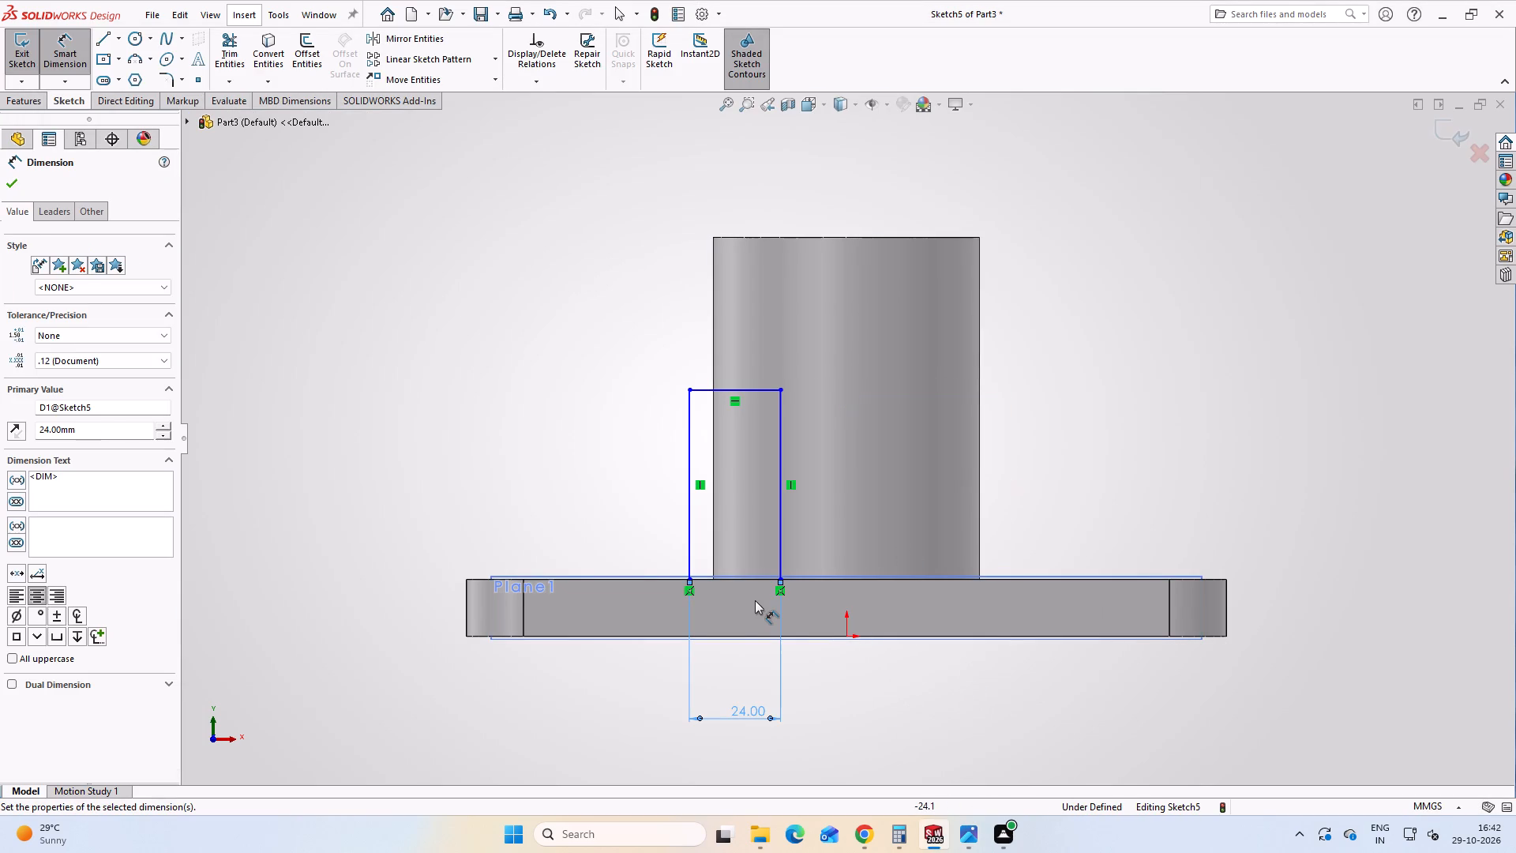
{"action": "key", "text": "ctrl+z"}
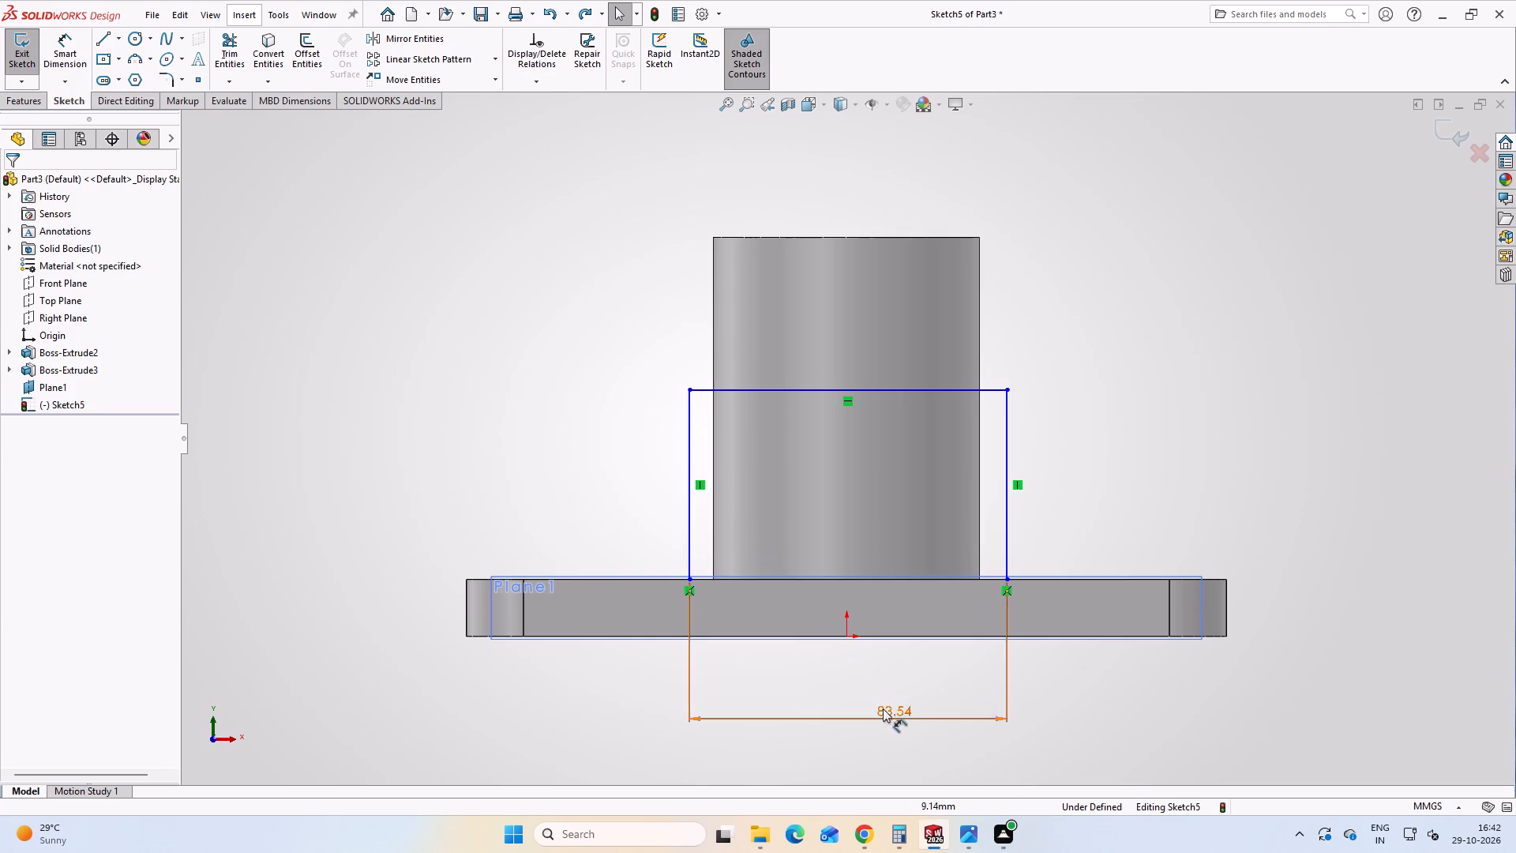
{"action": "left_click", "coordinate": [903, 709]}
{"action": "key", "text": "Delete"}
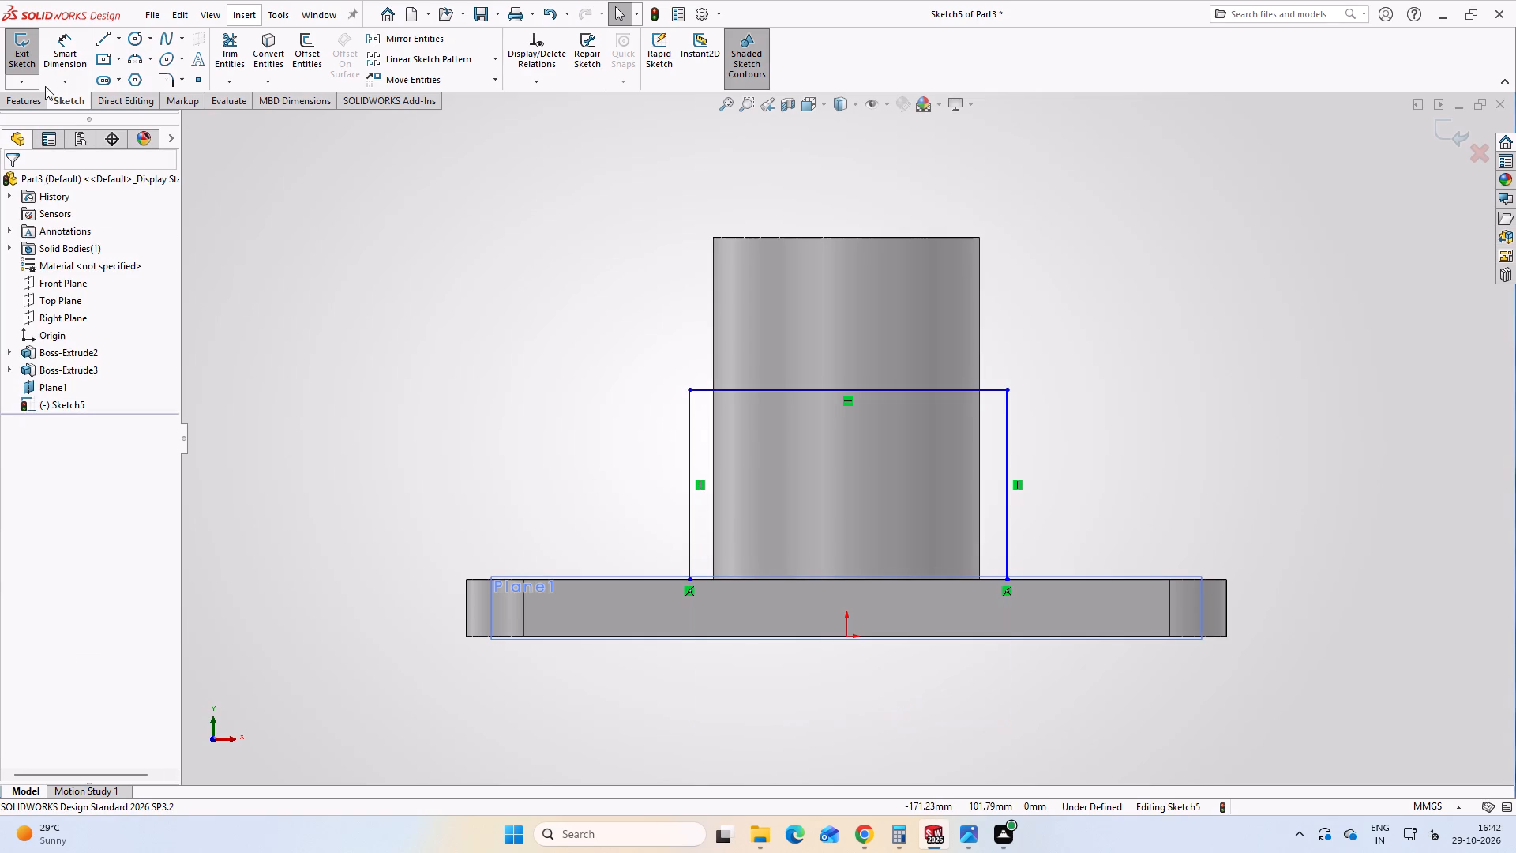
Dimension the profile's right vertical line 12 mm horizontally from the origin.
{"action": "left_click", "coordinate": [66, 43]}
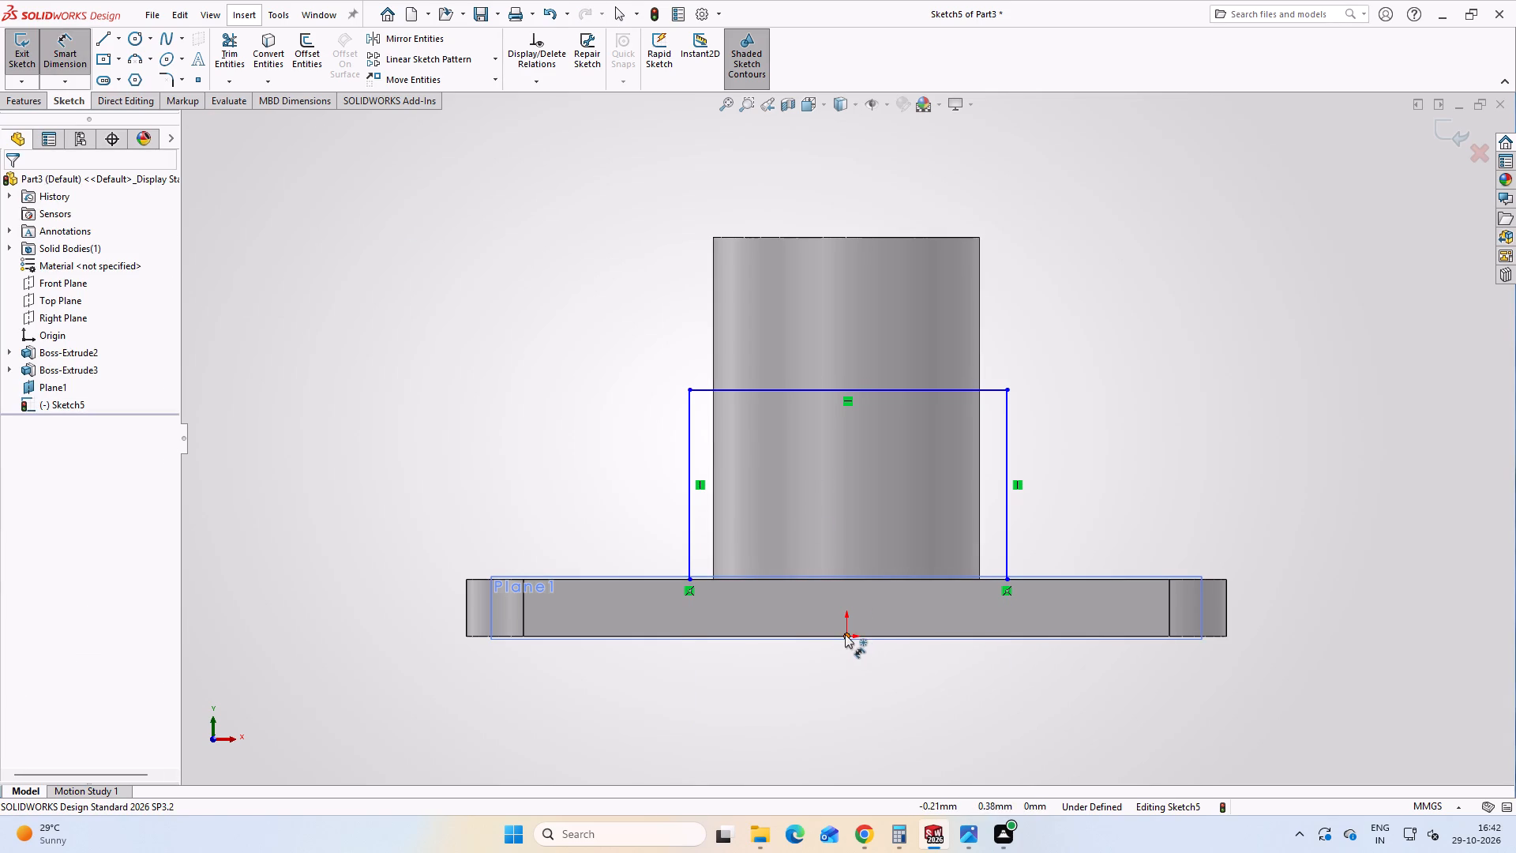
{"action": "left_click", "coordinate": [845, 634]}
{"action": "left_click", "coordinate": [1006, 554]}
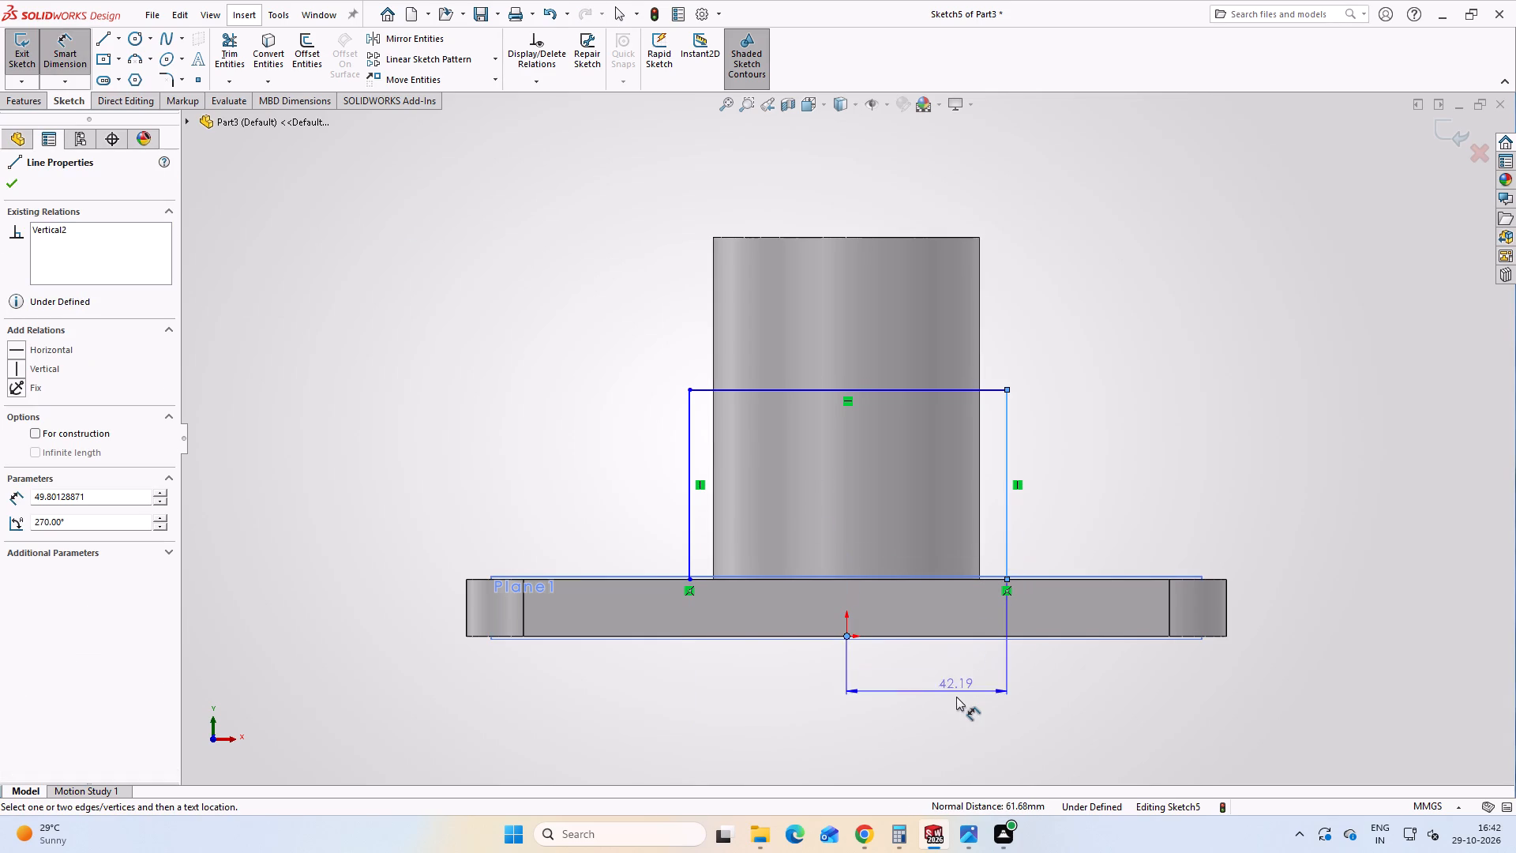
{"action": "left_click", "coordinate": [952, 707]}
{"action": "type", "text": "12"}
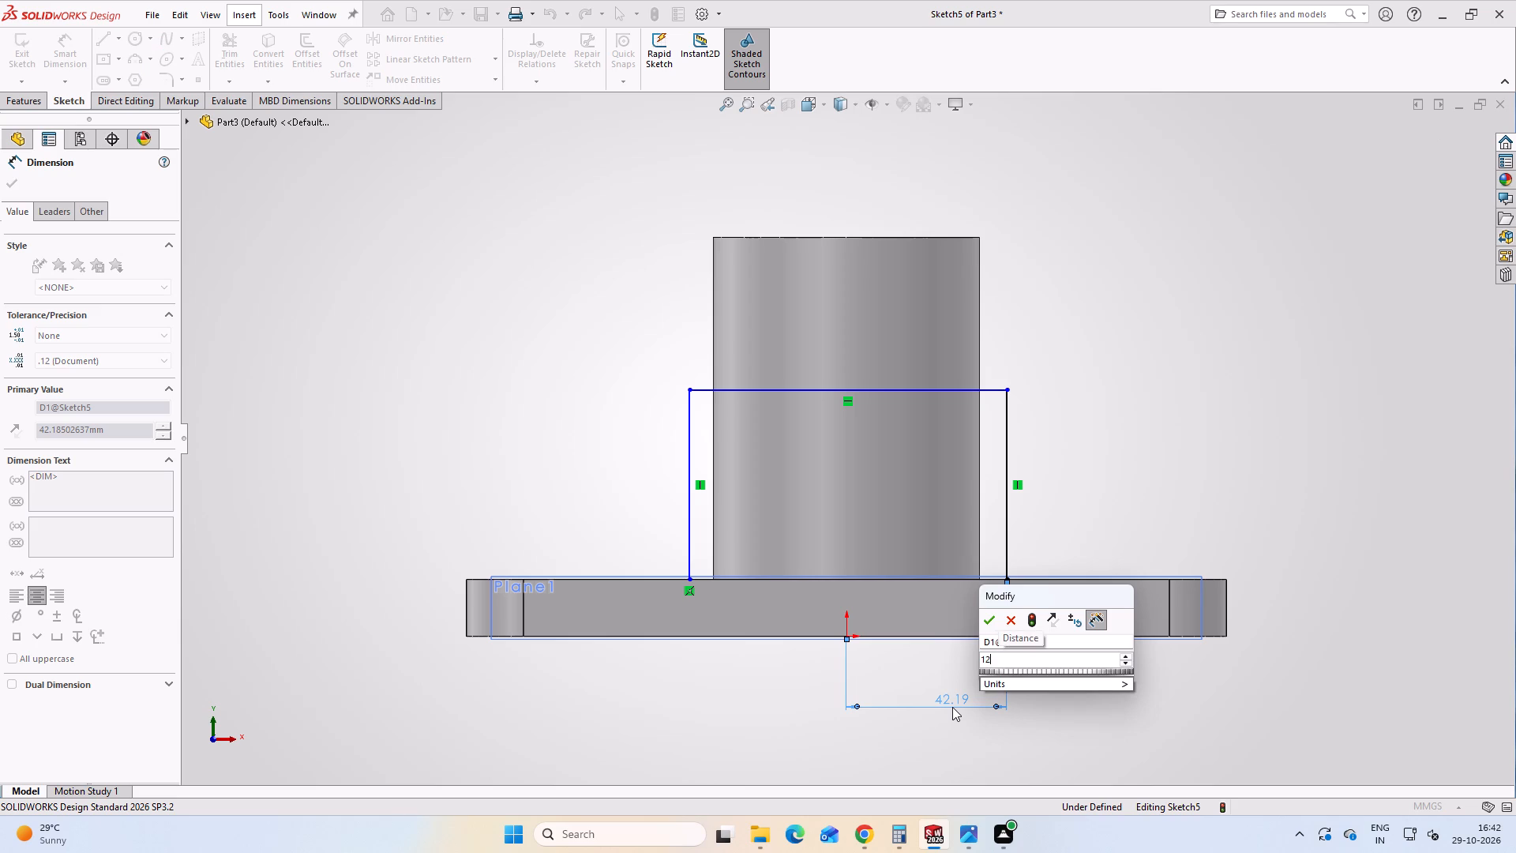
{"action": "key", "text": "Return"}
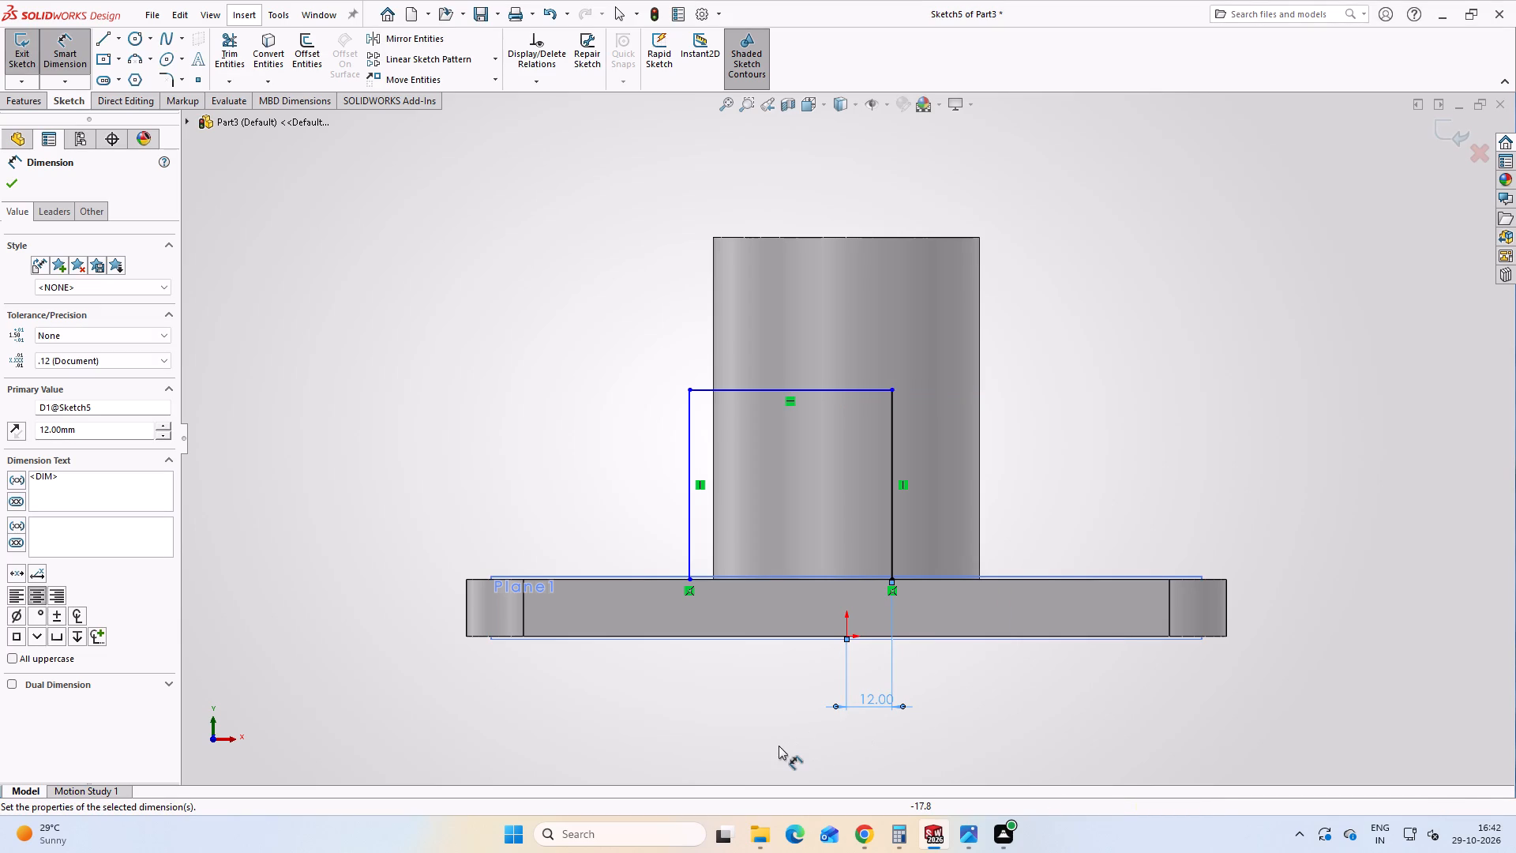
Check the arch dimensions in the reference image and dimension the left vertical line 12 mm from the origin.
{"action": "left_click", "coordinate": [961, 841]}
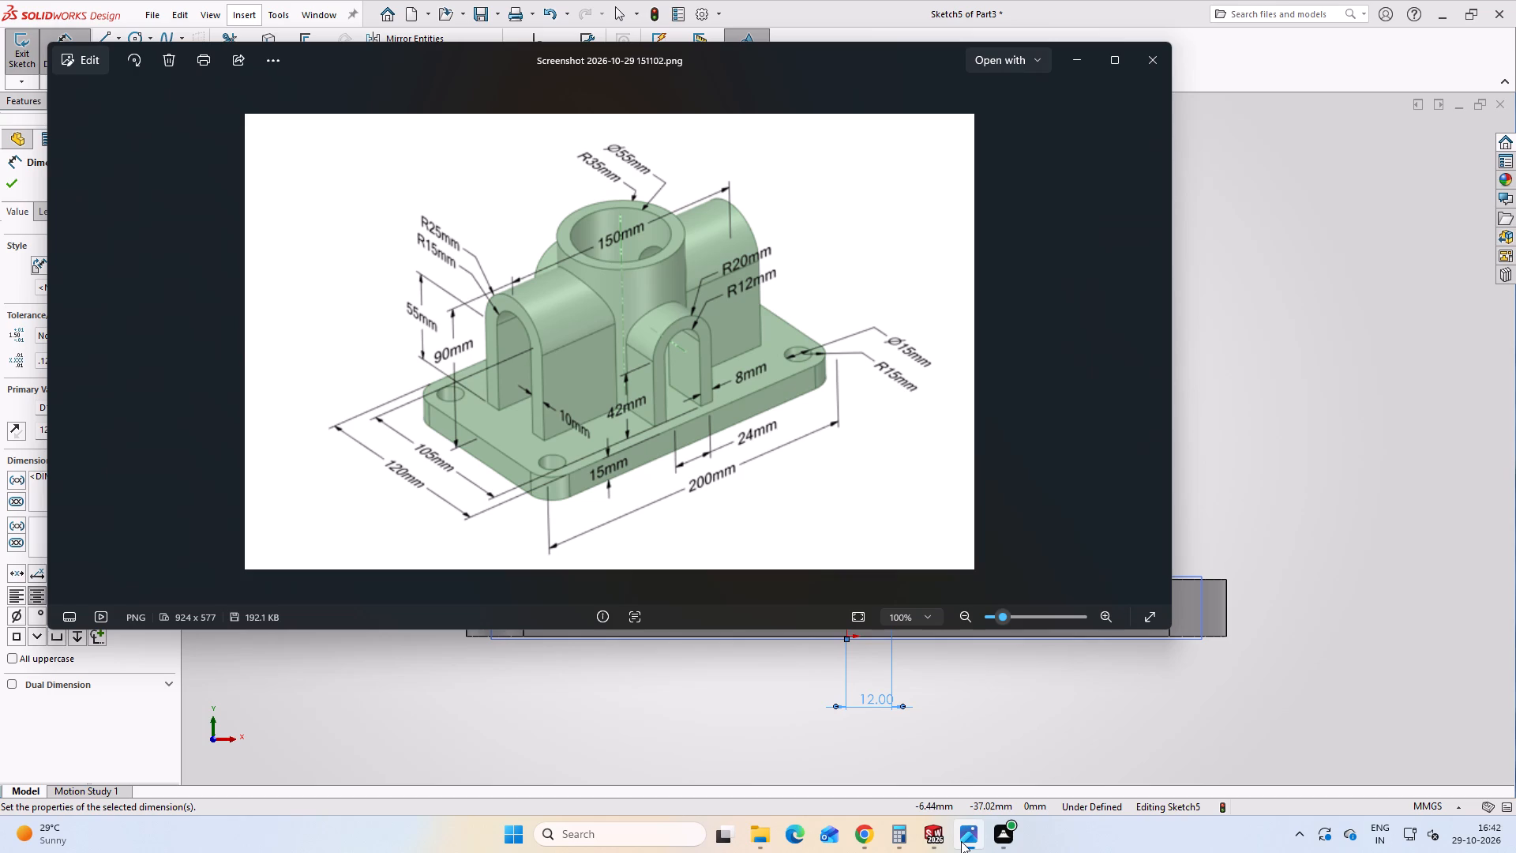
{"action": "left_click", "coordinate": [1229, 575]}
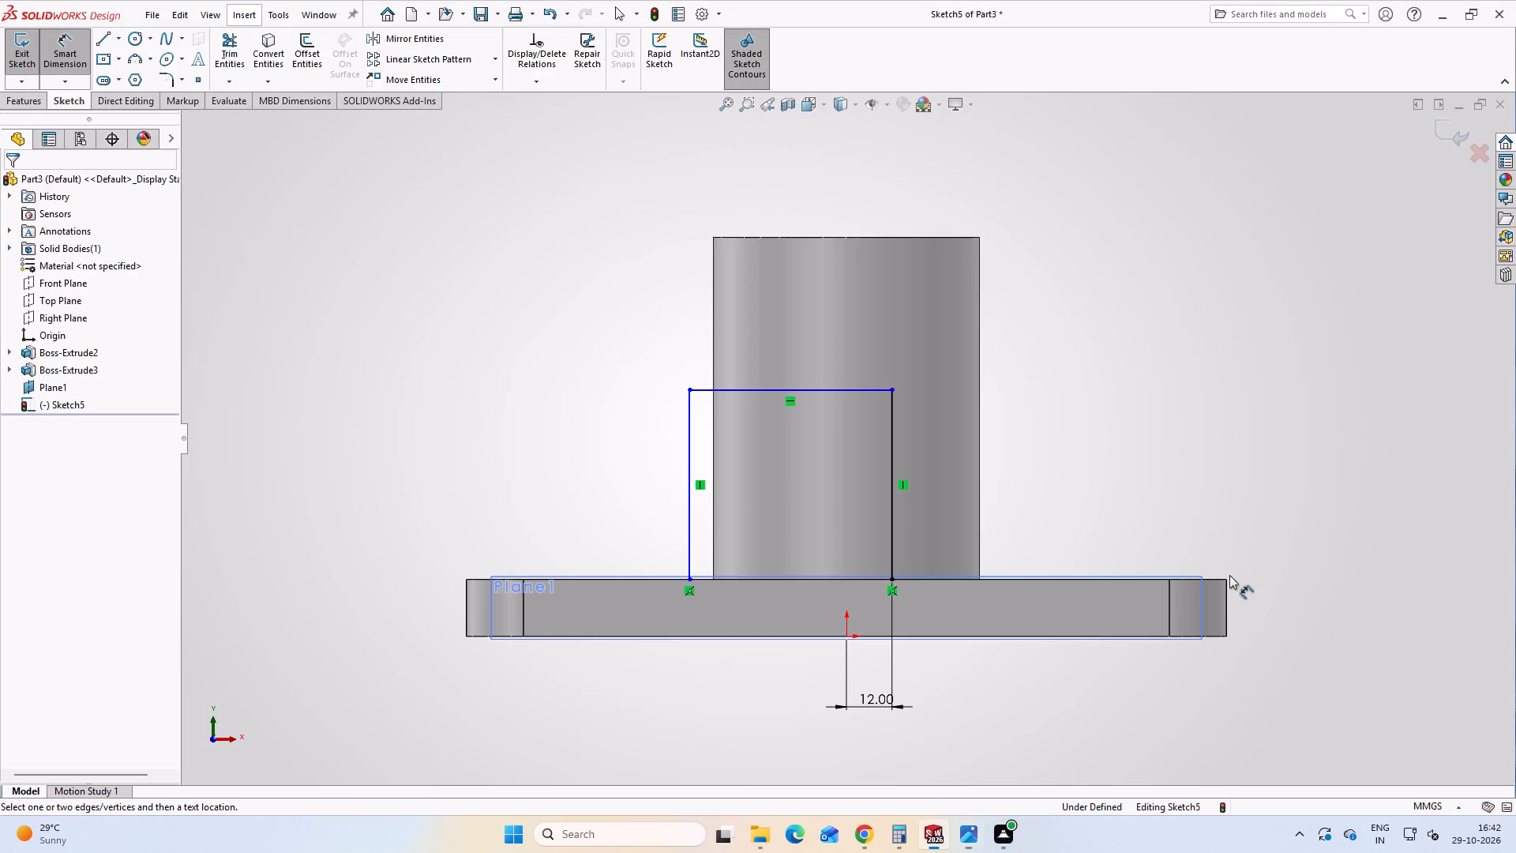
{"action": "left_click", "coordinate": [687, 521]}
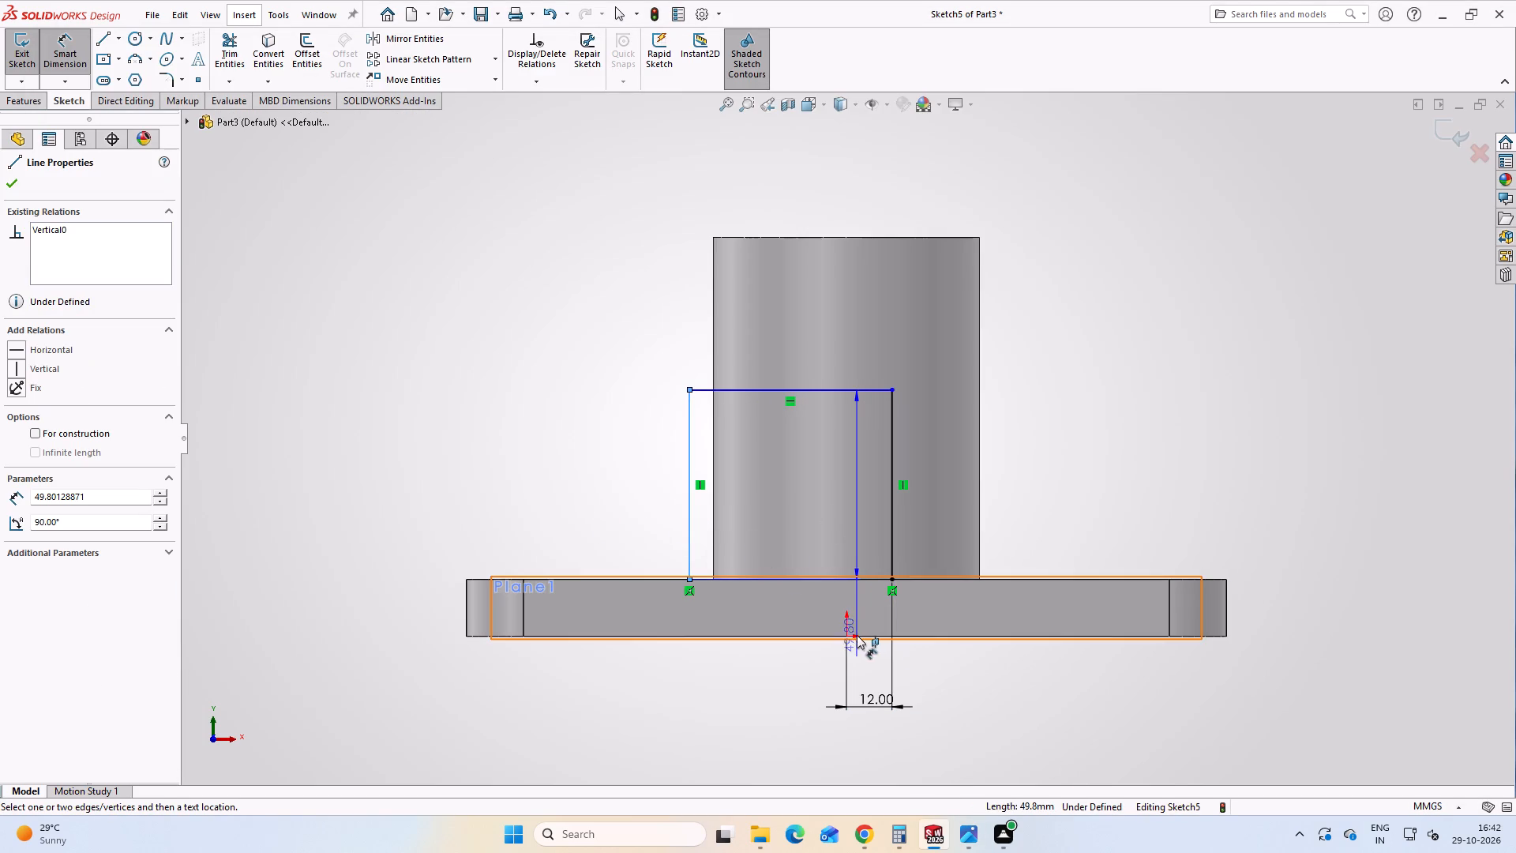
{"action": "left_click", "coordinate": [847, 634]}
{"action": "left_click", "coordinate": [775, 710]}
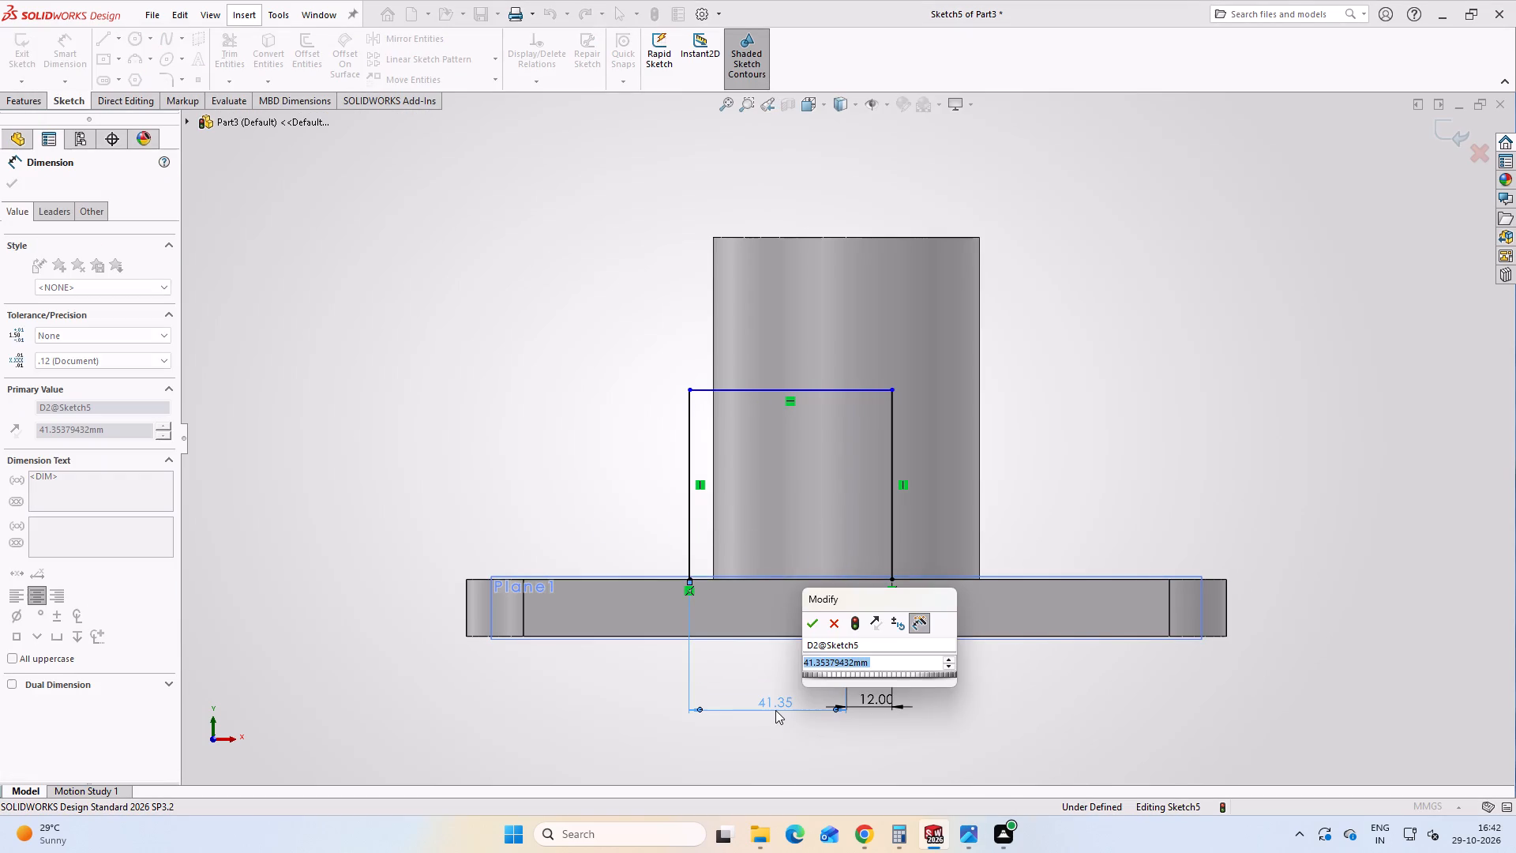
{"action": "type", "text": "12"}
{"action": "key", "text": "Return"}
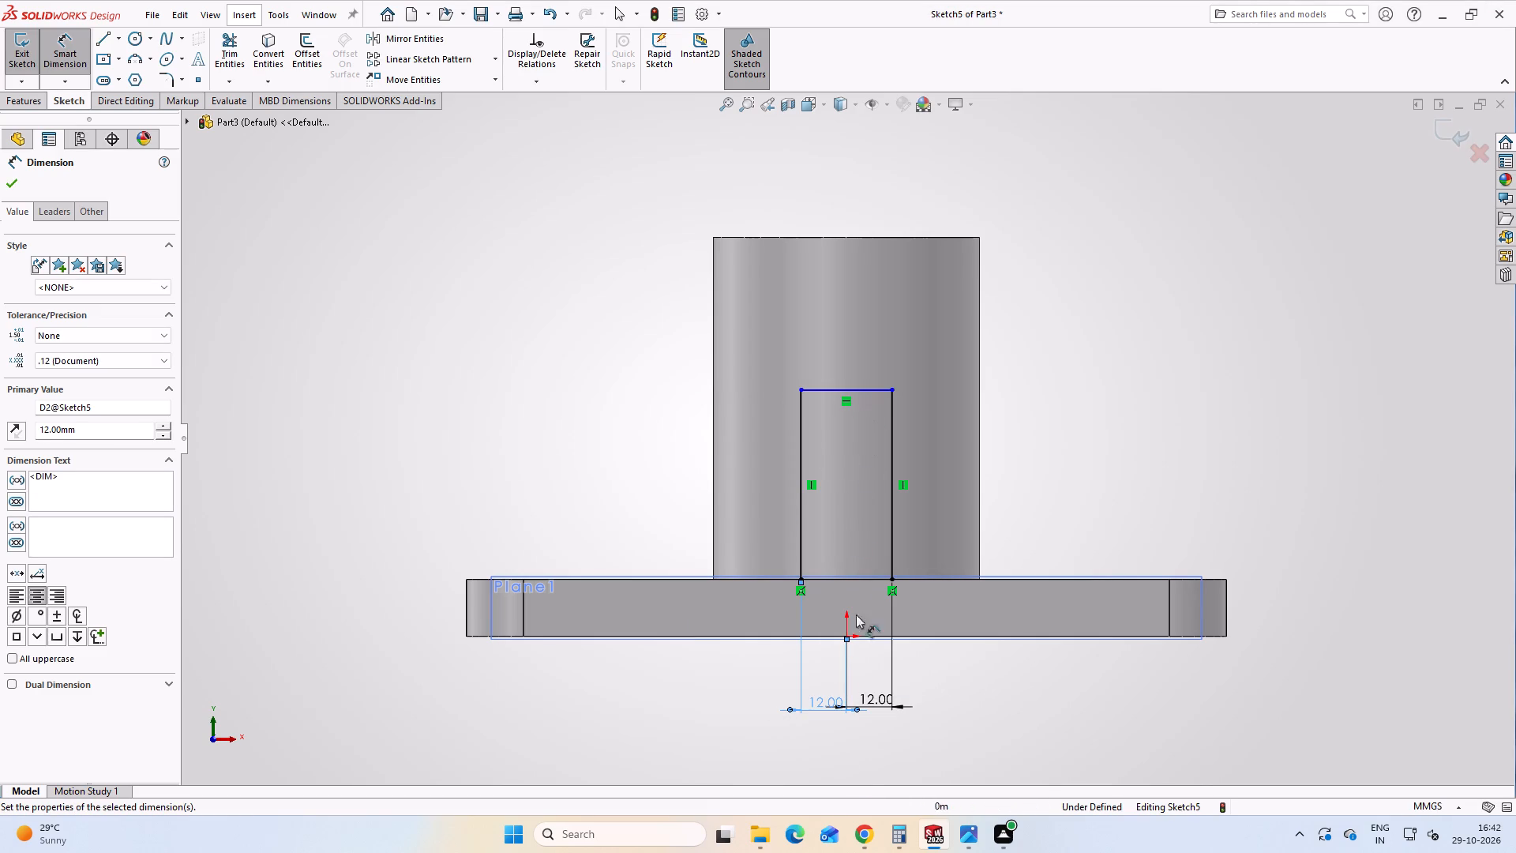
Dimension the profile's top horizontal line 42 mm above the plate's top edge, taking the height from the reference image.
{"action": "left_click", "coordinate": [966, 836]}
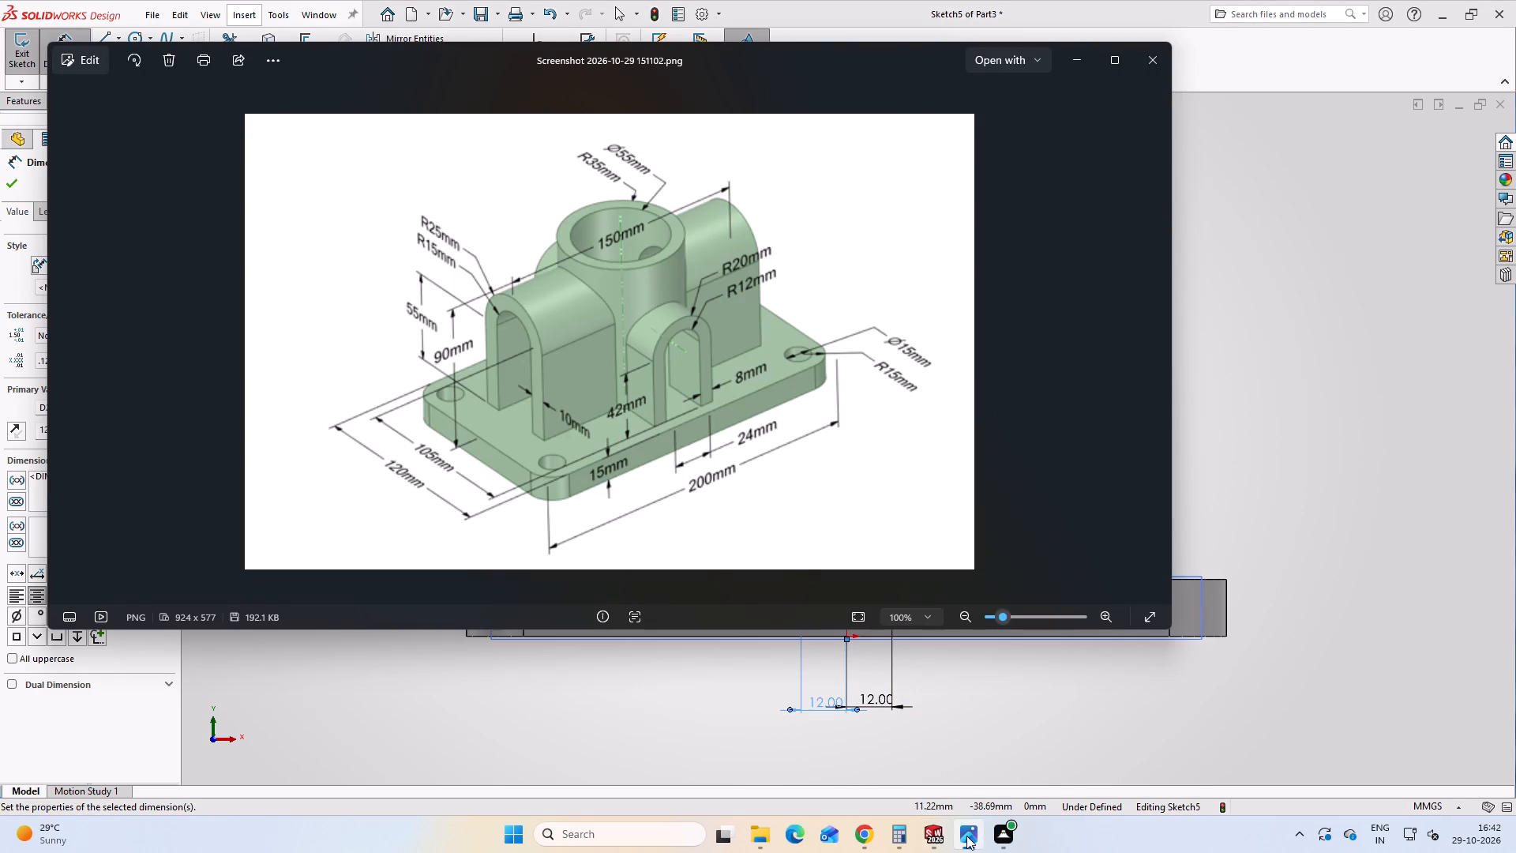
{"action": "left_click", "coordinate": [966, 836]}
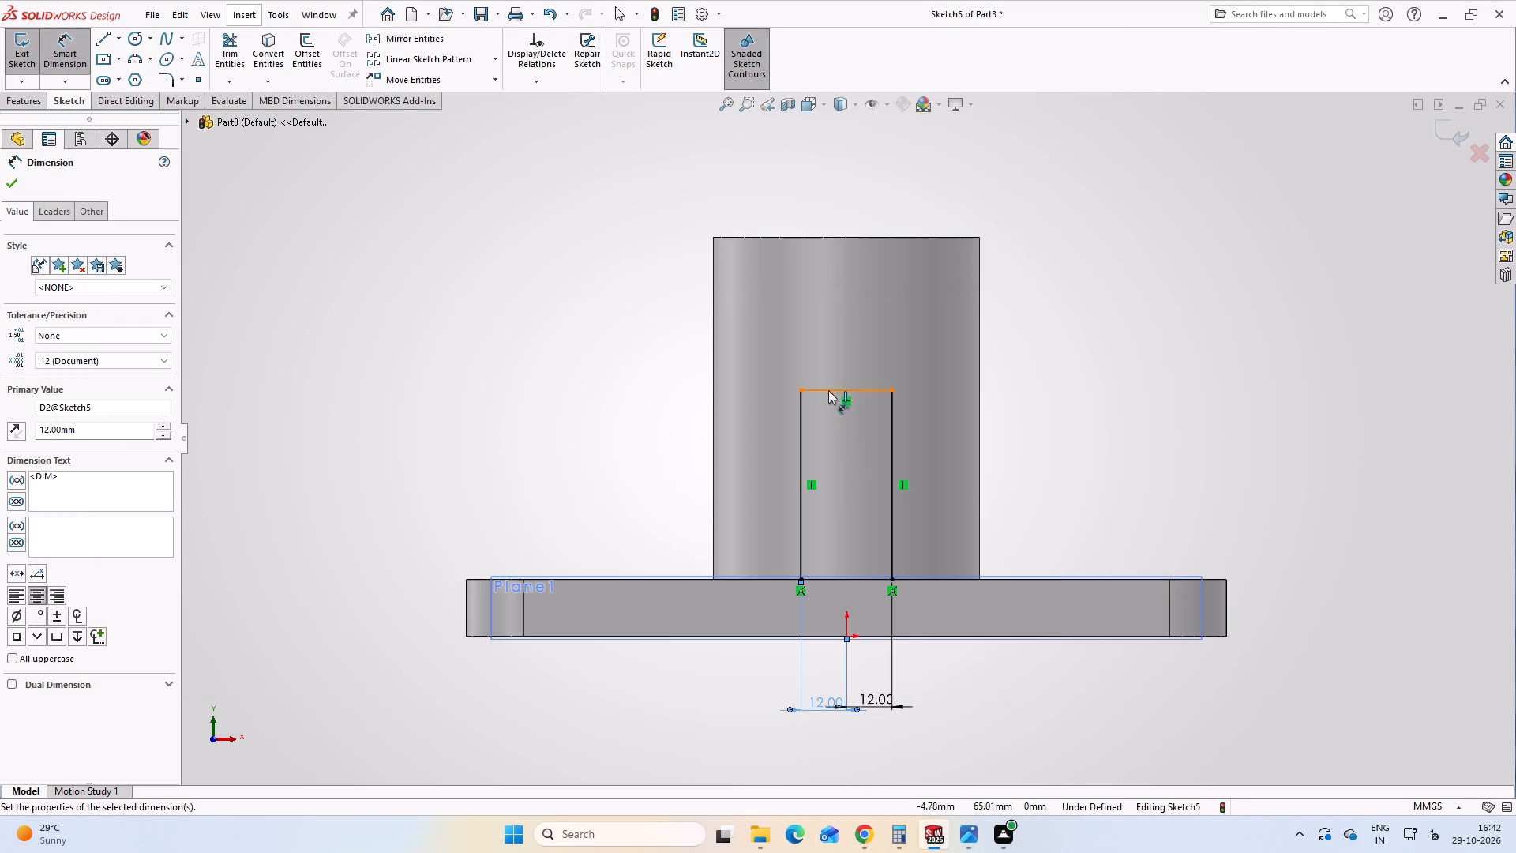
{"action": "left_click", "coordinate": [830, 394]}
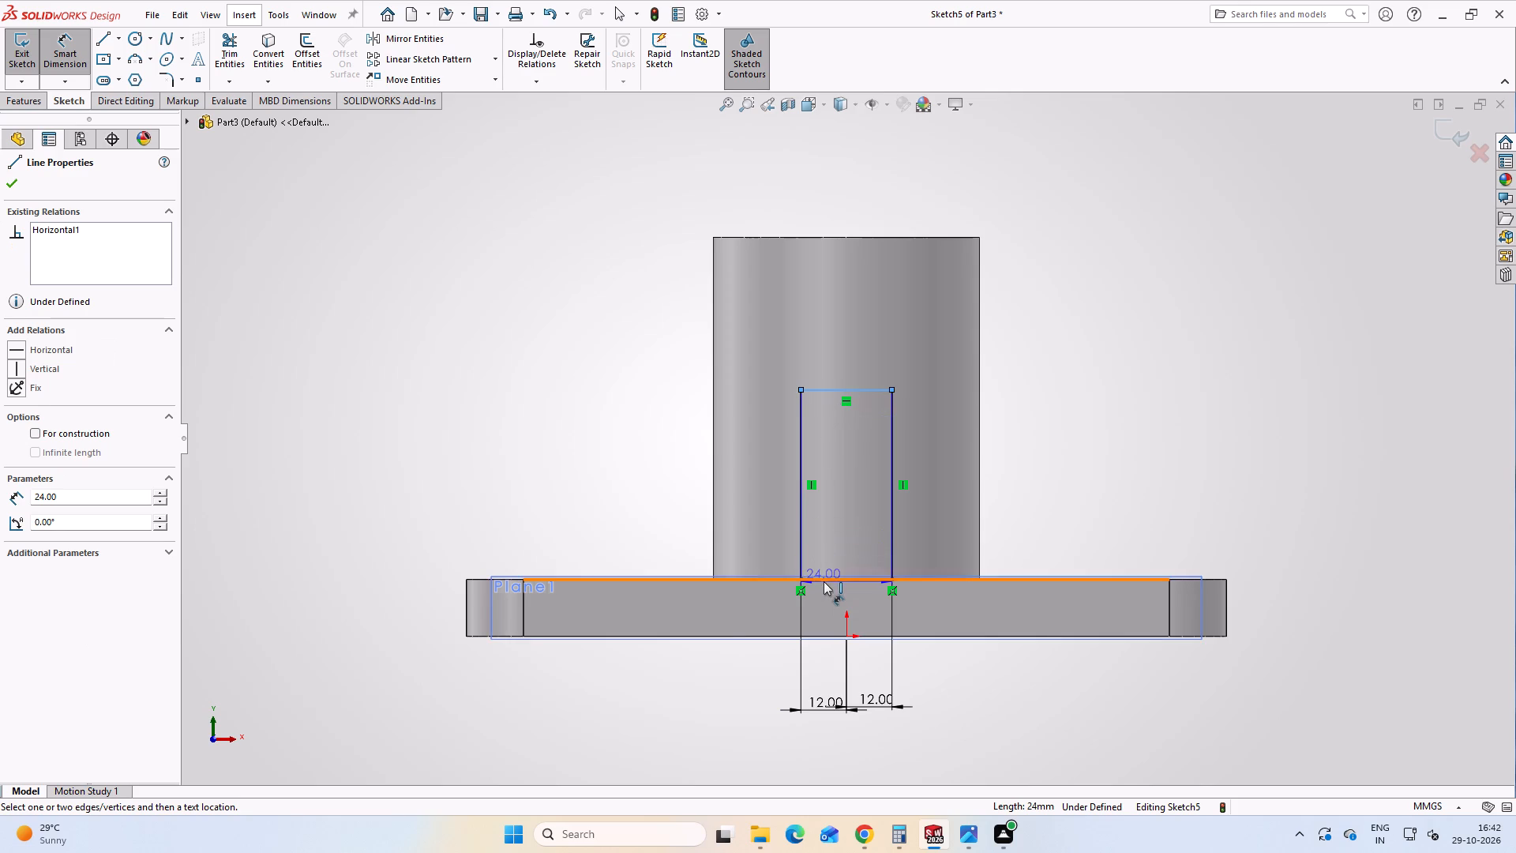
{"action": "scroll", "coordinate": [765, 579], "scroll_direction": "down", "scroll_amount": 5}
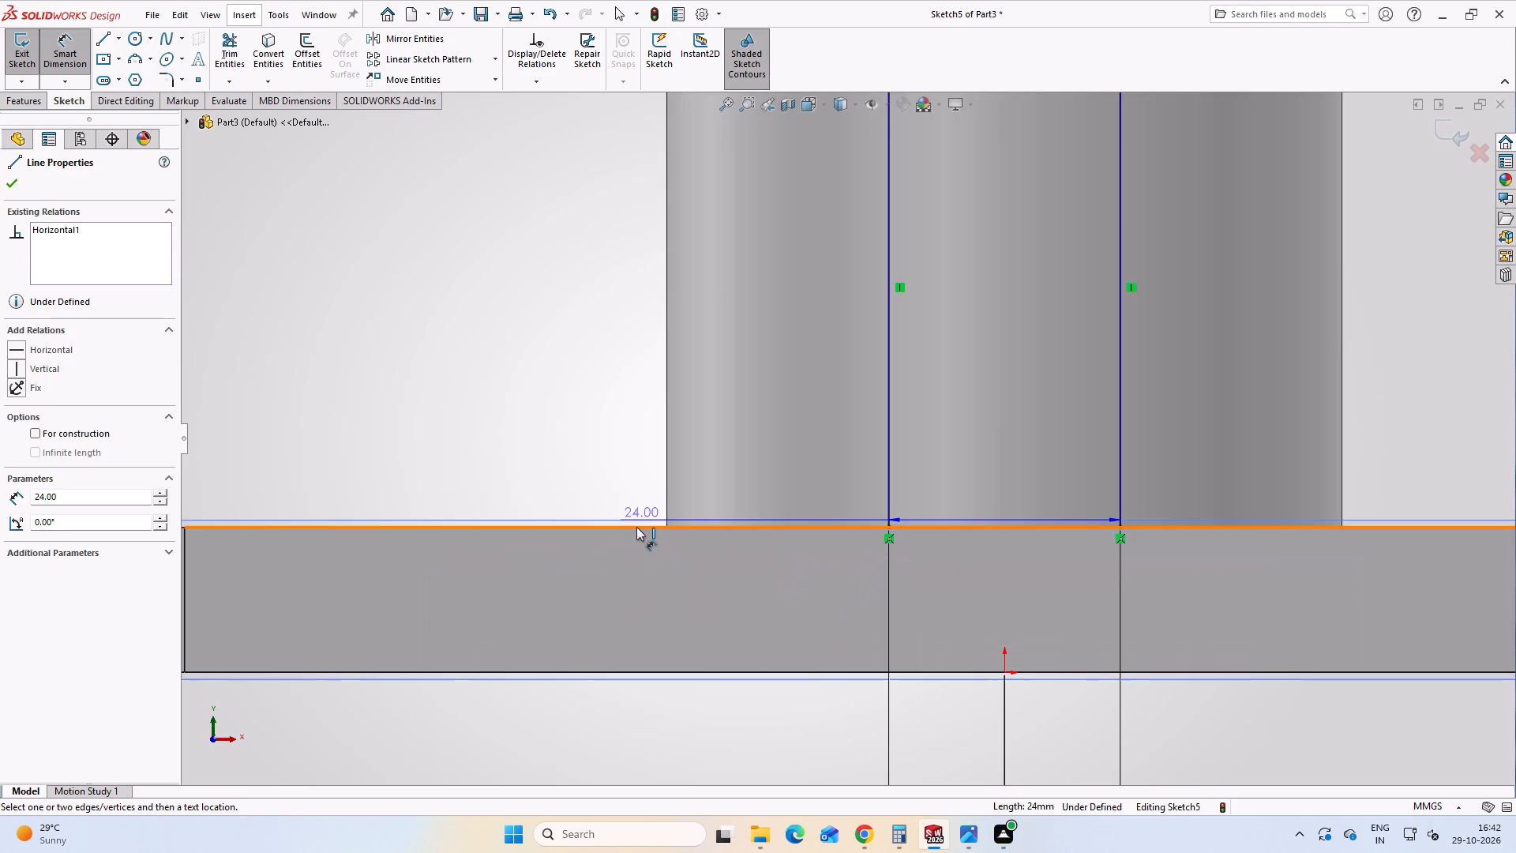
{"action": "left_click", "coordinate": [636, 527]}
{"action": "scroll", "coordinate": [1470, 415], "scroll_direction": "up", "scroll_amount": 3}
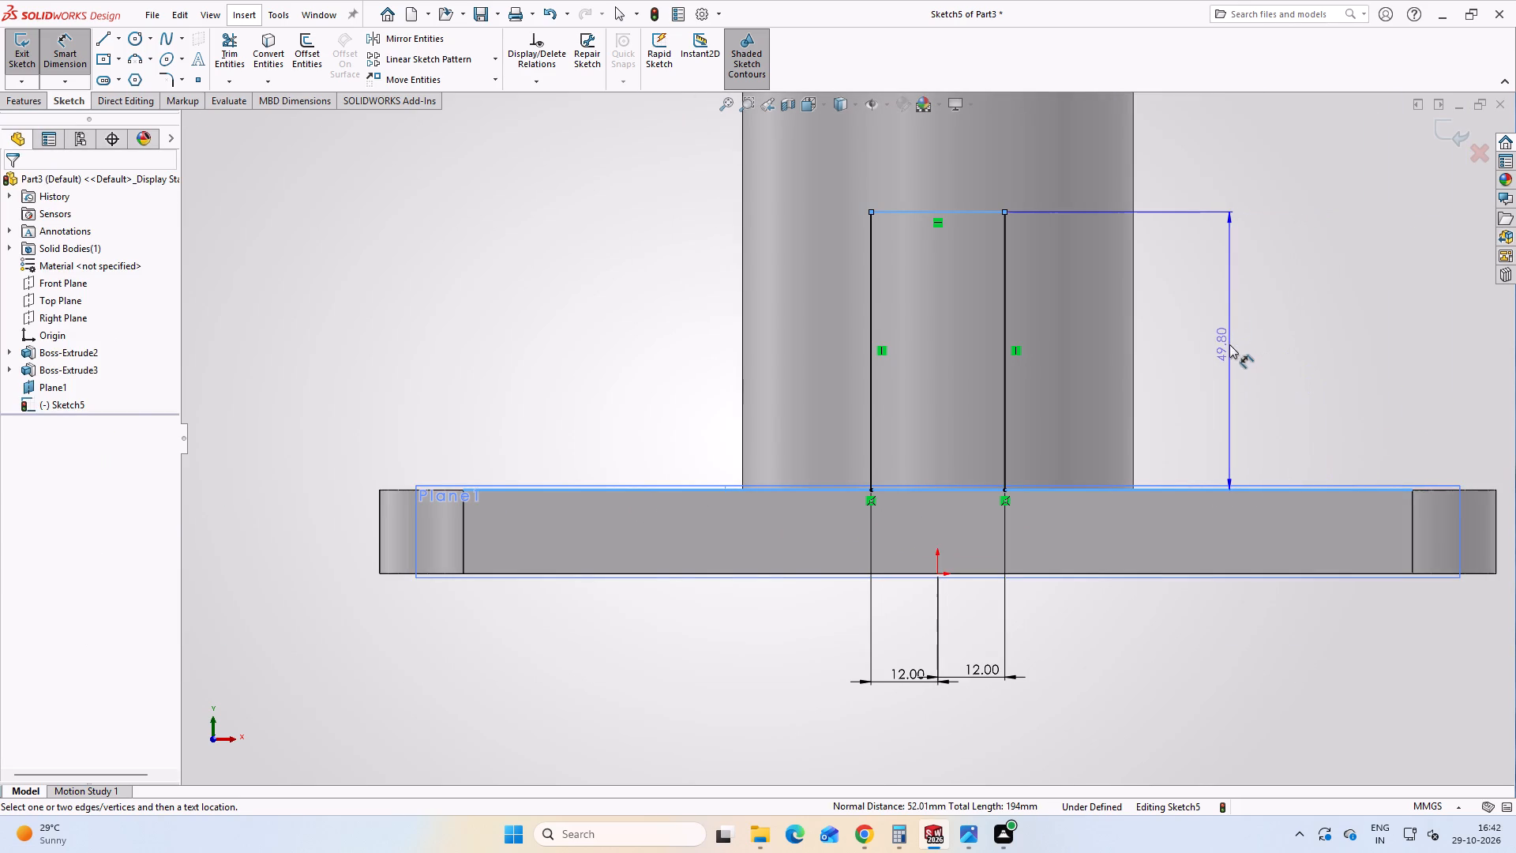
{"action": "left_click", "coordinate": [1229, 344]}
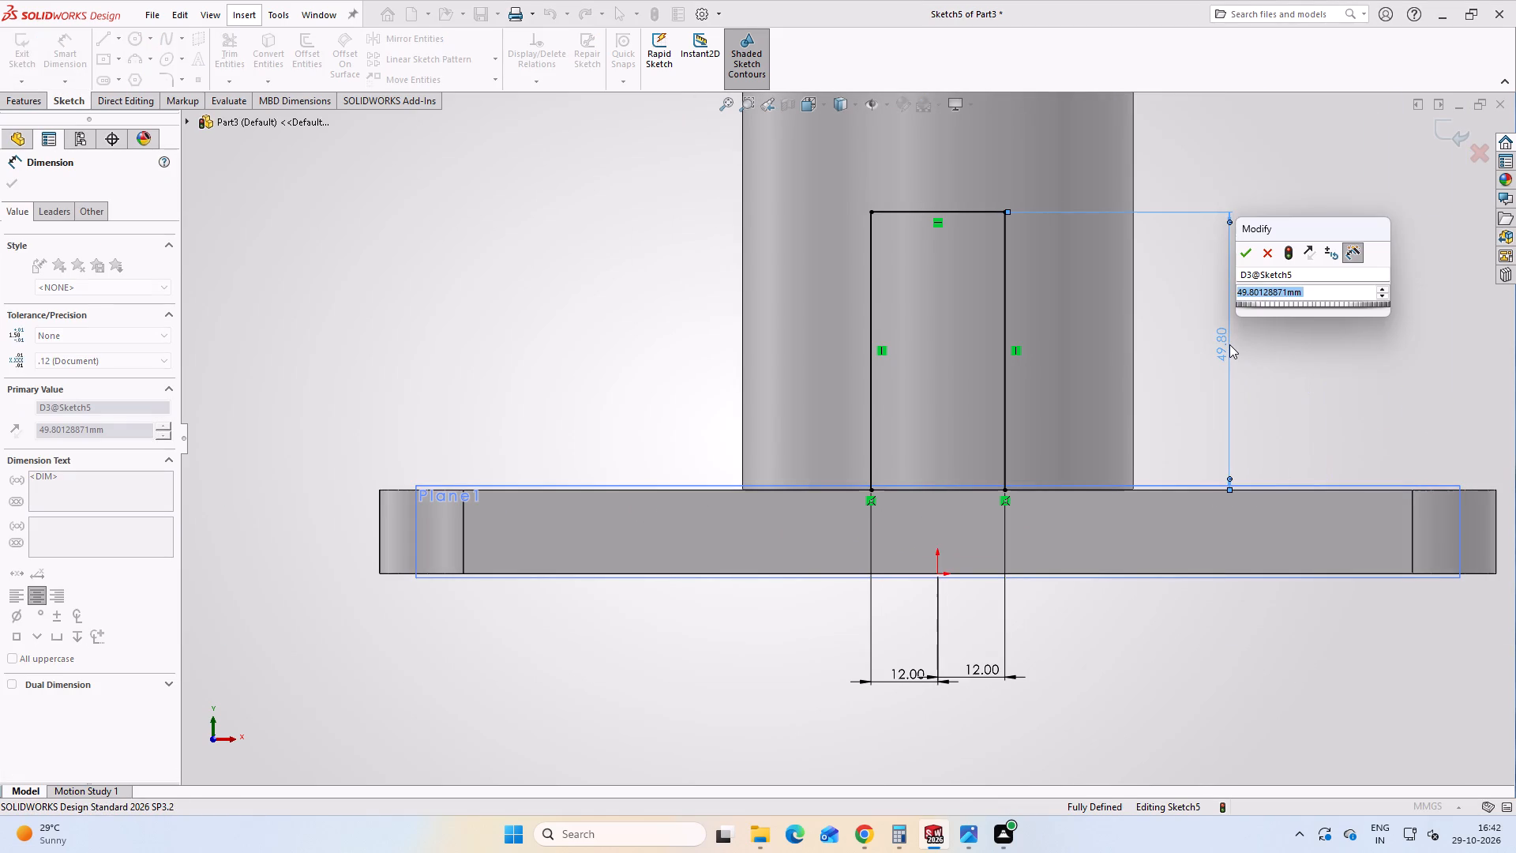
{"action": "left_click", "coordinate": [967, 829]}
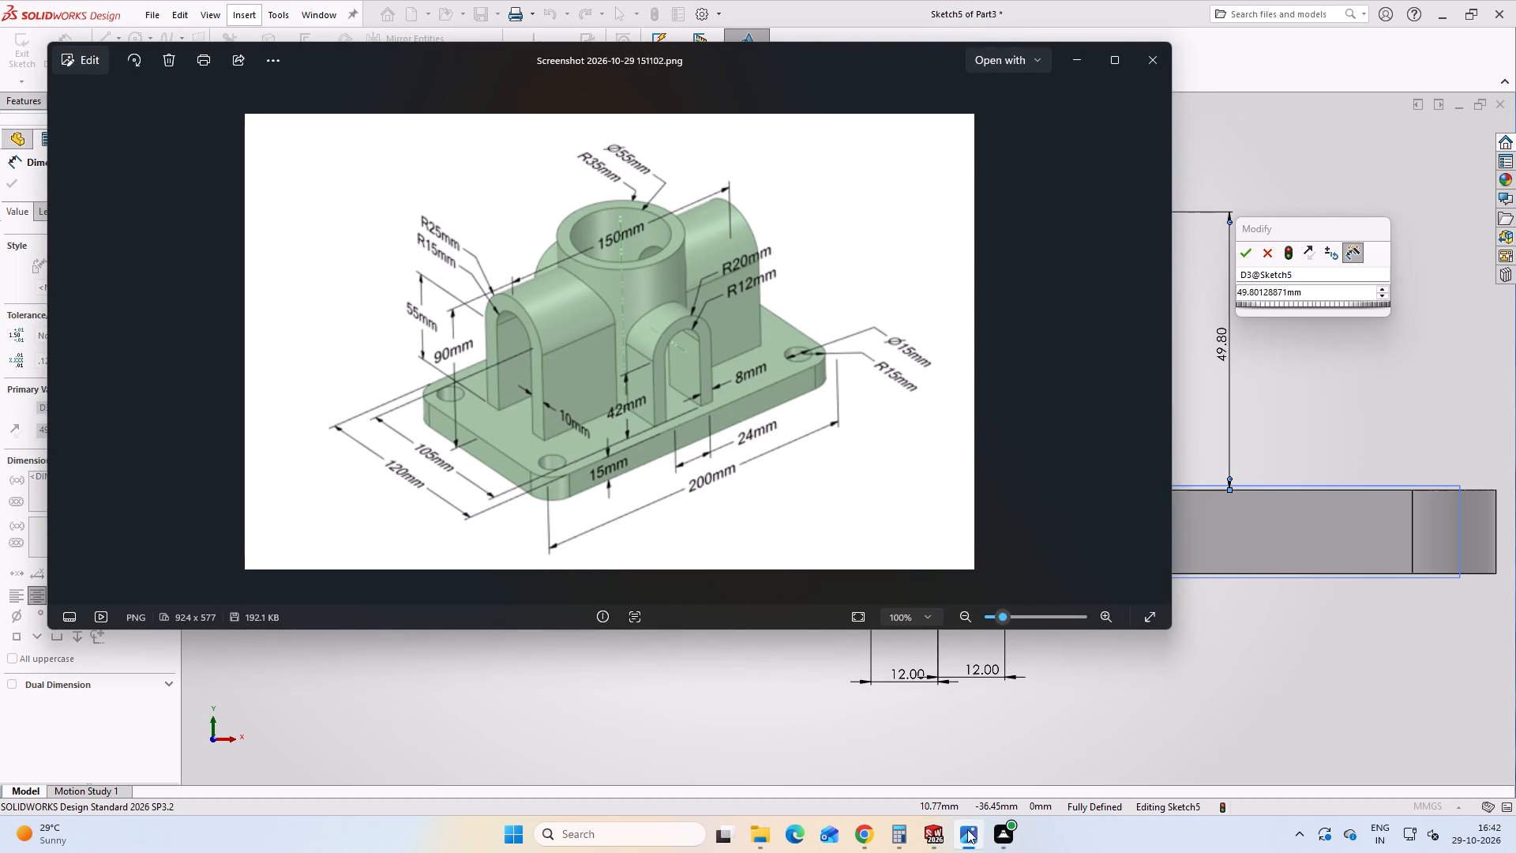
{"action": "left_click", "coordinate": [966, 830]}
{"action": "left_click", "coordinate": [1276, 286]}
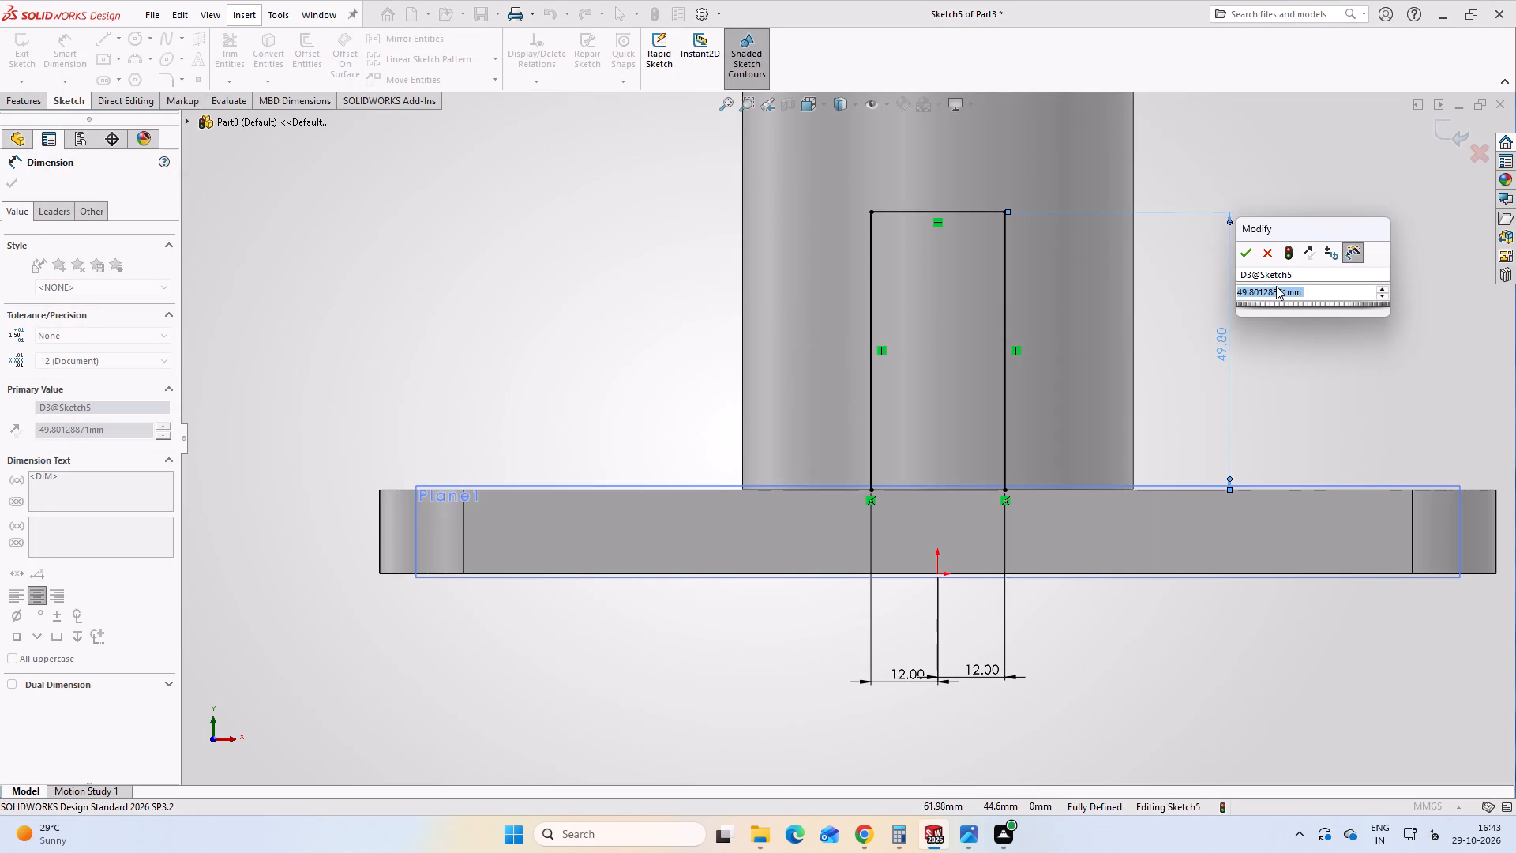
{"action": "type", "text": "42"}
{"action": "key", "text": "Return"}
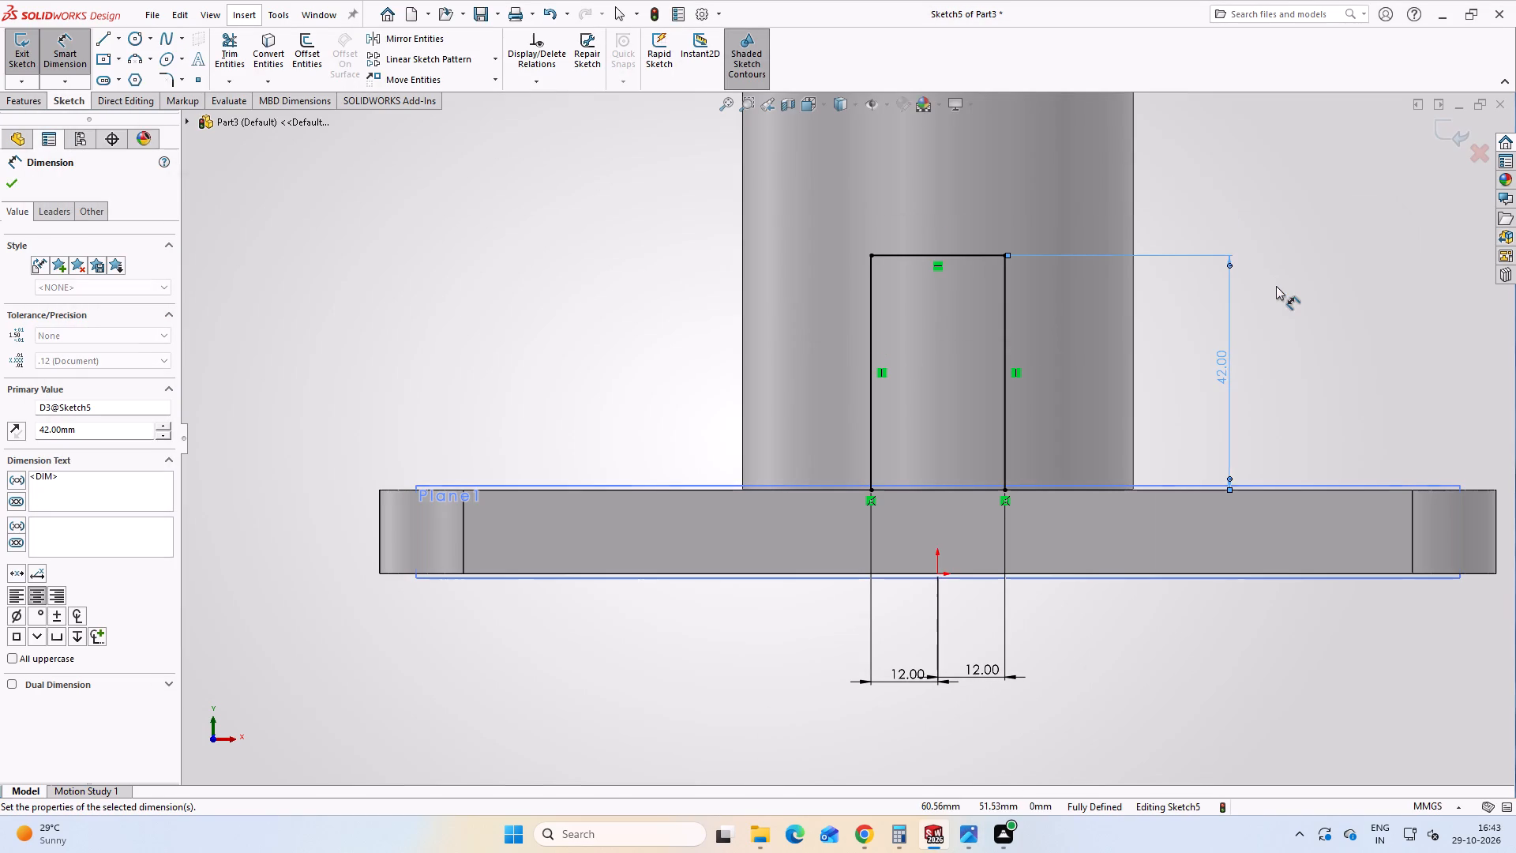
Replace the two 12 mm dimensions with a single 24 mm width dimension between the two vertical lines.
{"action": "scroll", "coordinate": [1232, 335], "scroll_direction": "up", "scroll_amount": 1}
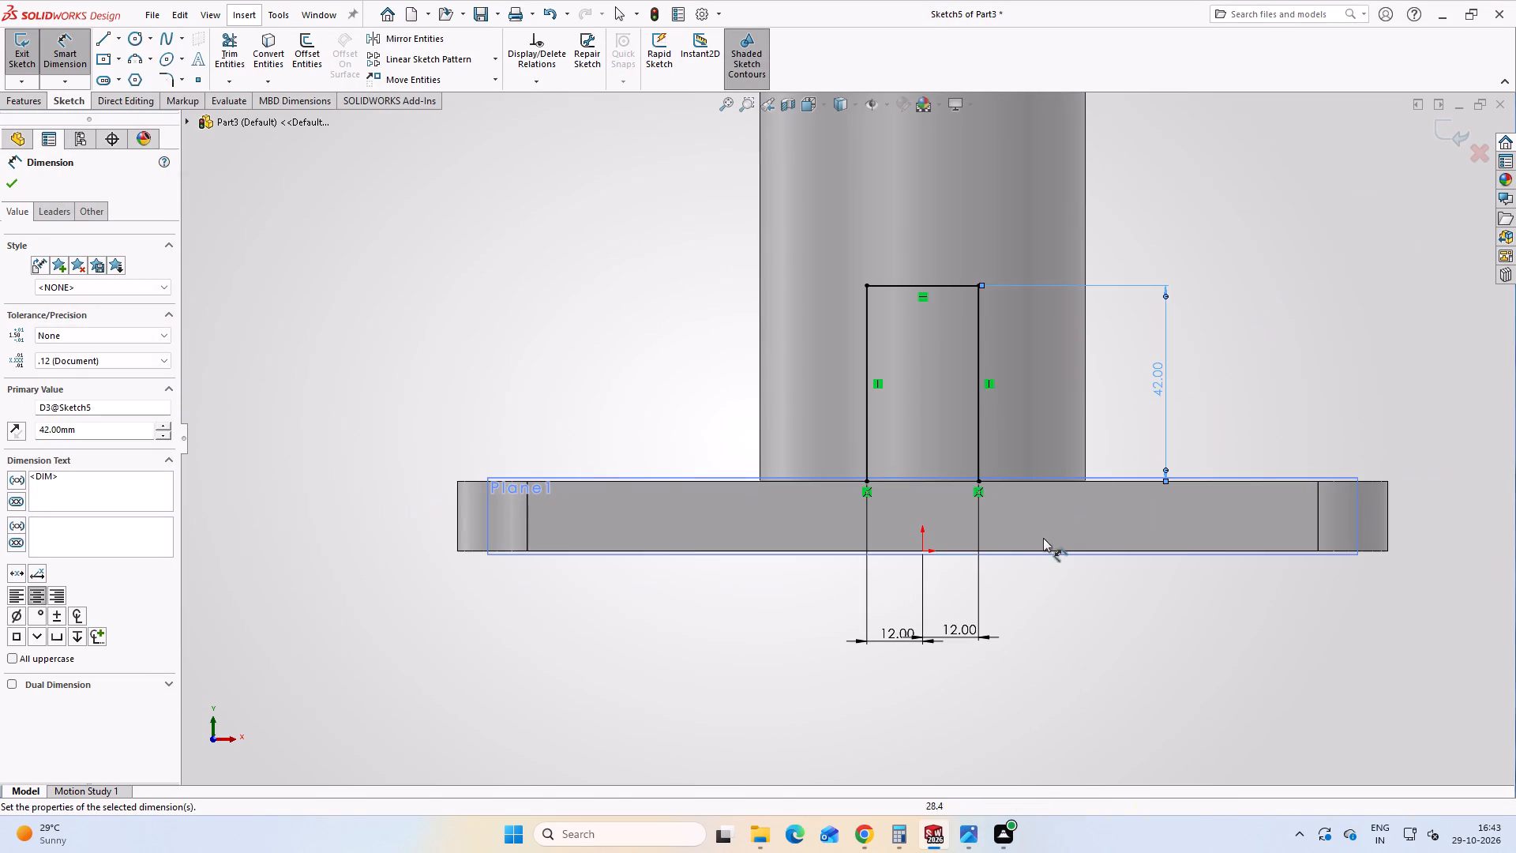
{"action": "left_click", "coordinate": [940, 633]}
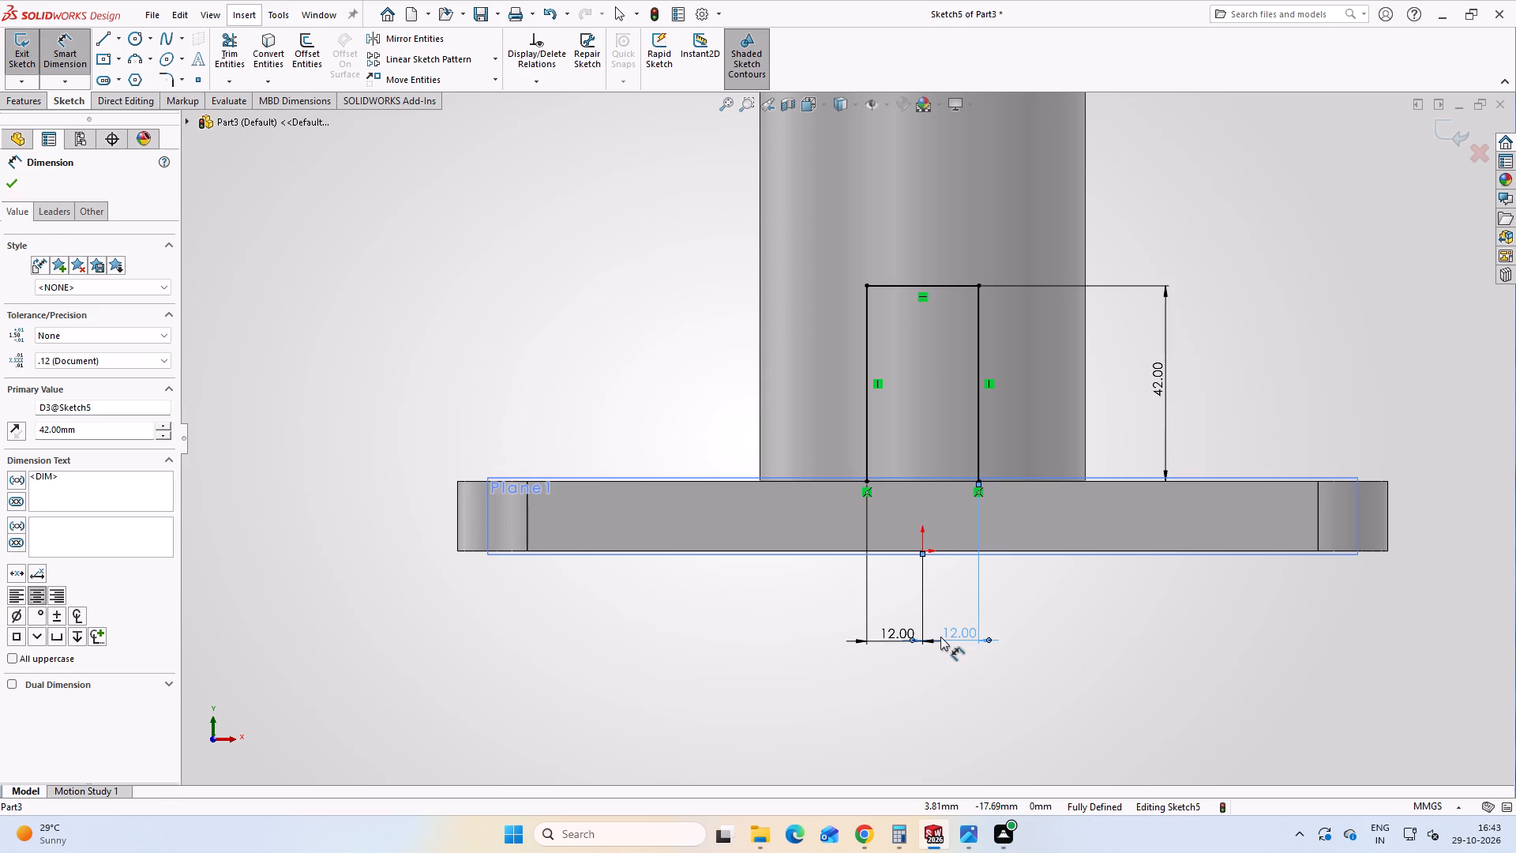
{"action": "key", "text": "Delete"}
{"action": "left_click", "coordinate": [891, 631]}
{"action": "key", "text": "Delete"}
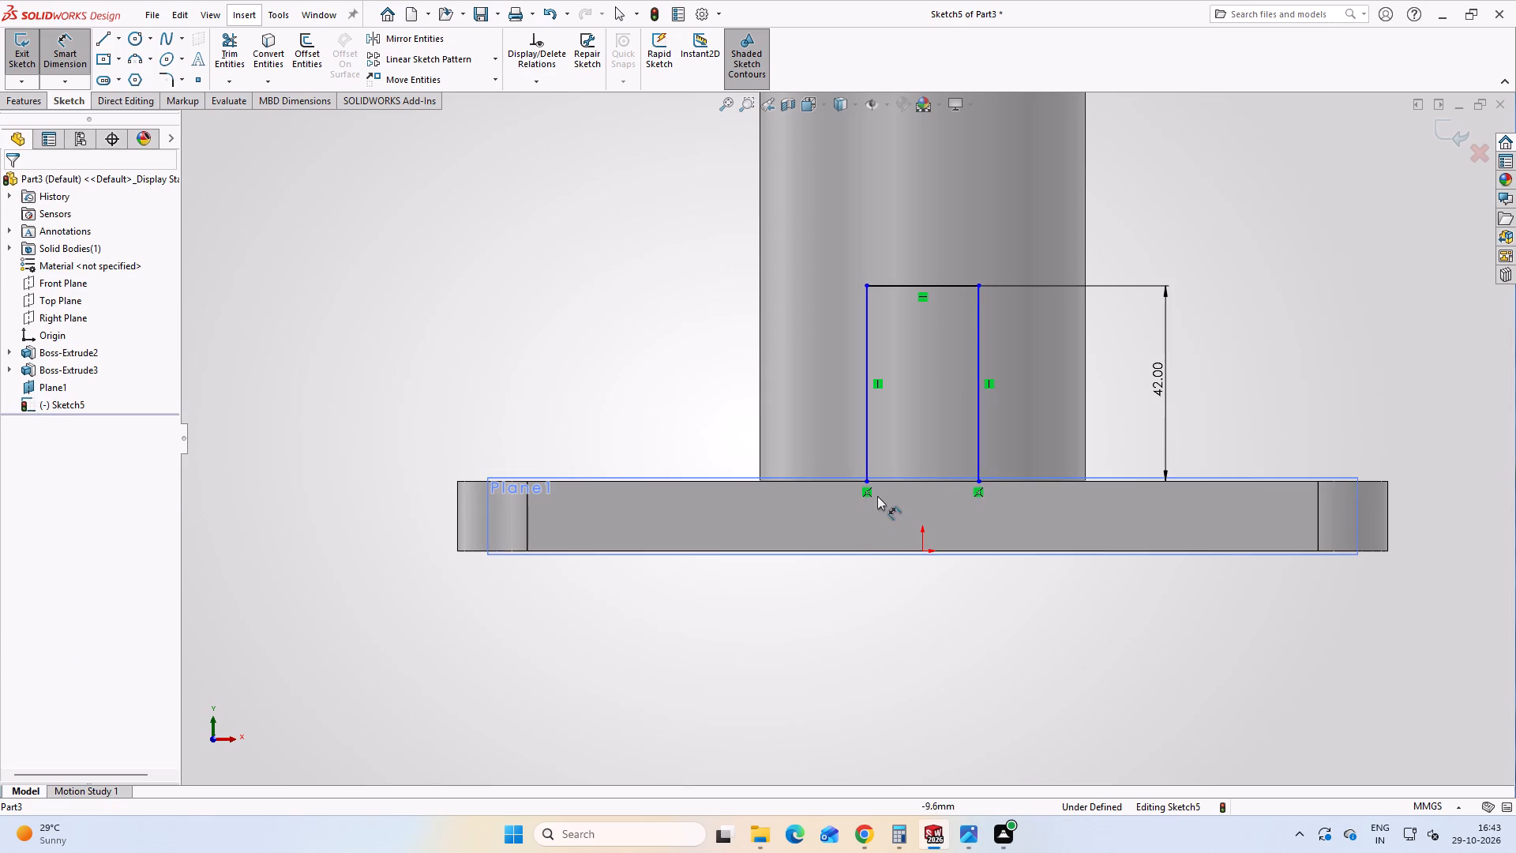
{"action": "left_click", "coordinate": [869, 445]}
{"action": "left_click", "coordinate": [980, 450]}
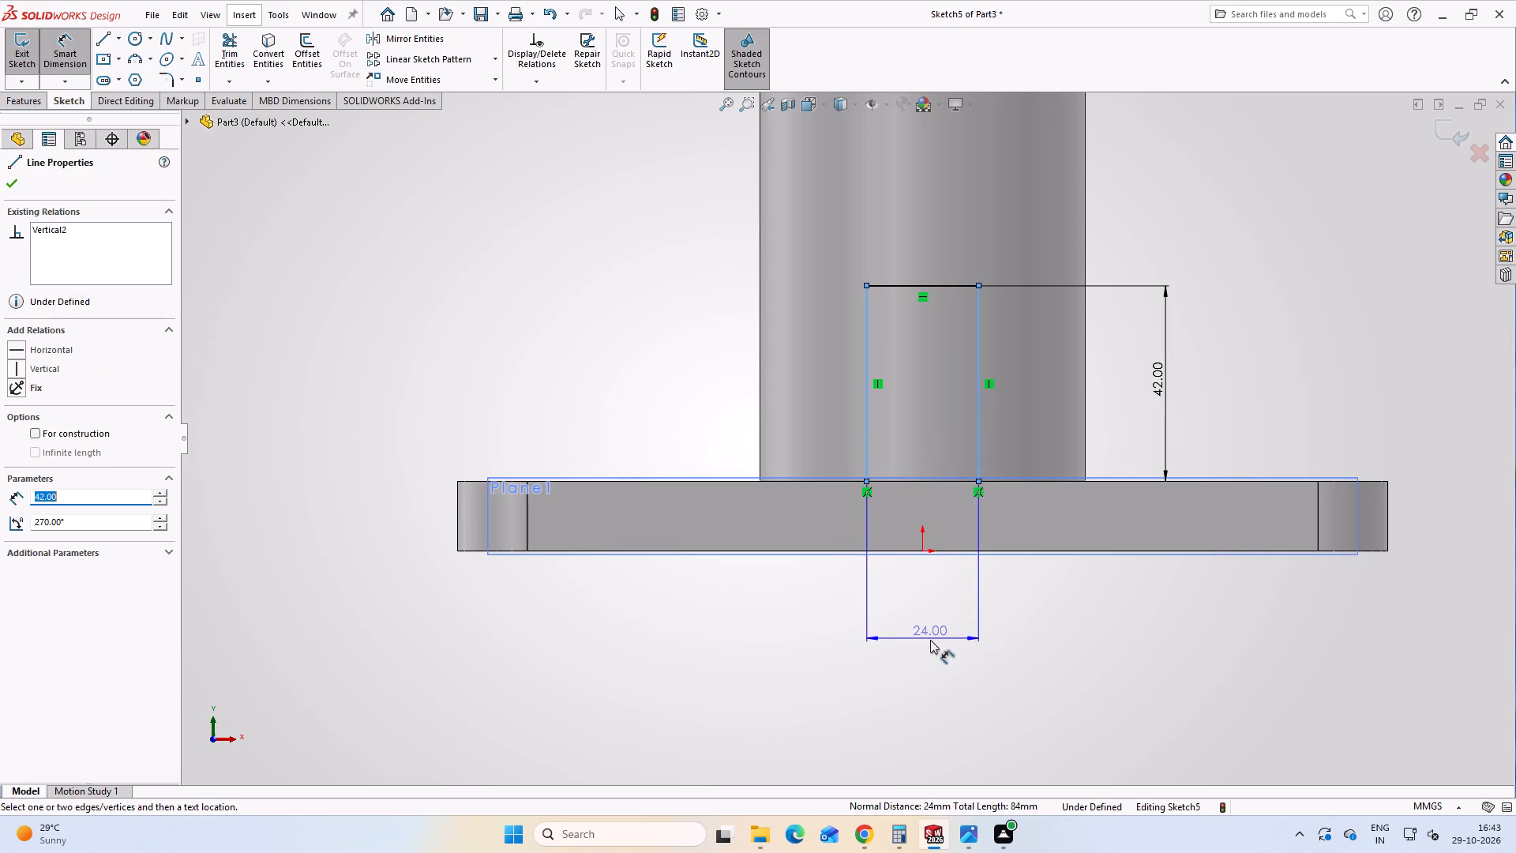
{"action": "left_click", "coordinate": [932, 626]}
{"action": "left_click", "coordinate": [968, 539]}
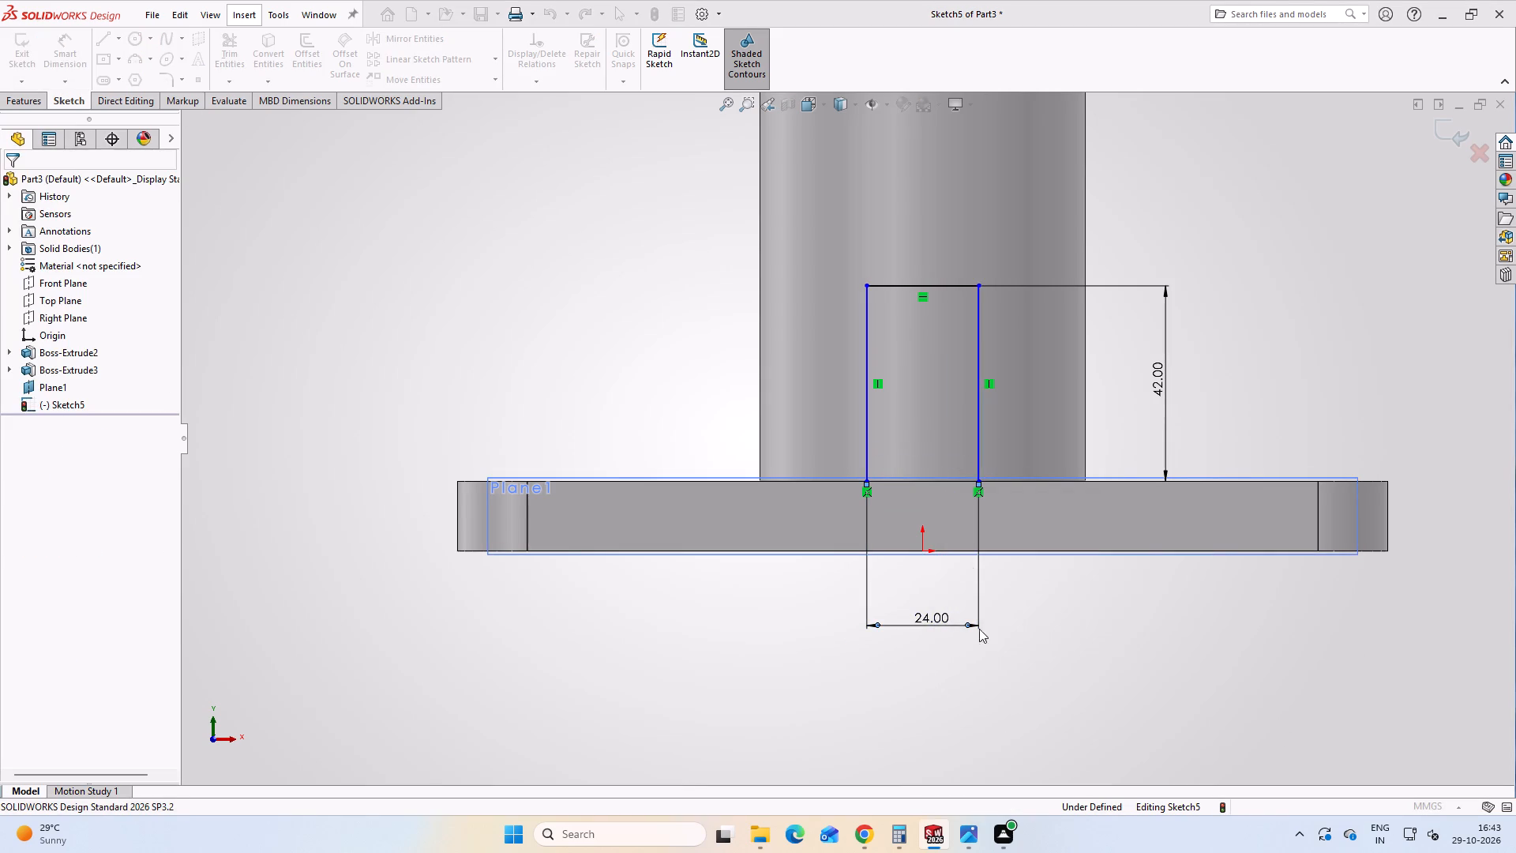
{"action": "key", "text": "Escape"}
Delete the profile's top horizontal line along with its associated height dimension.
{"action": "left_click", "coordinate": [1165, 373]}
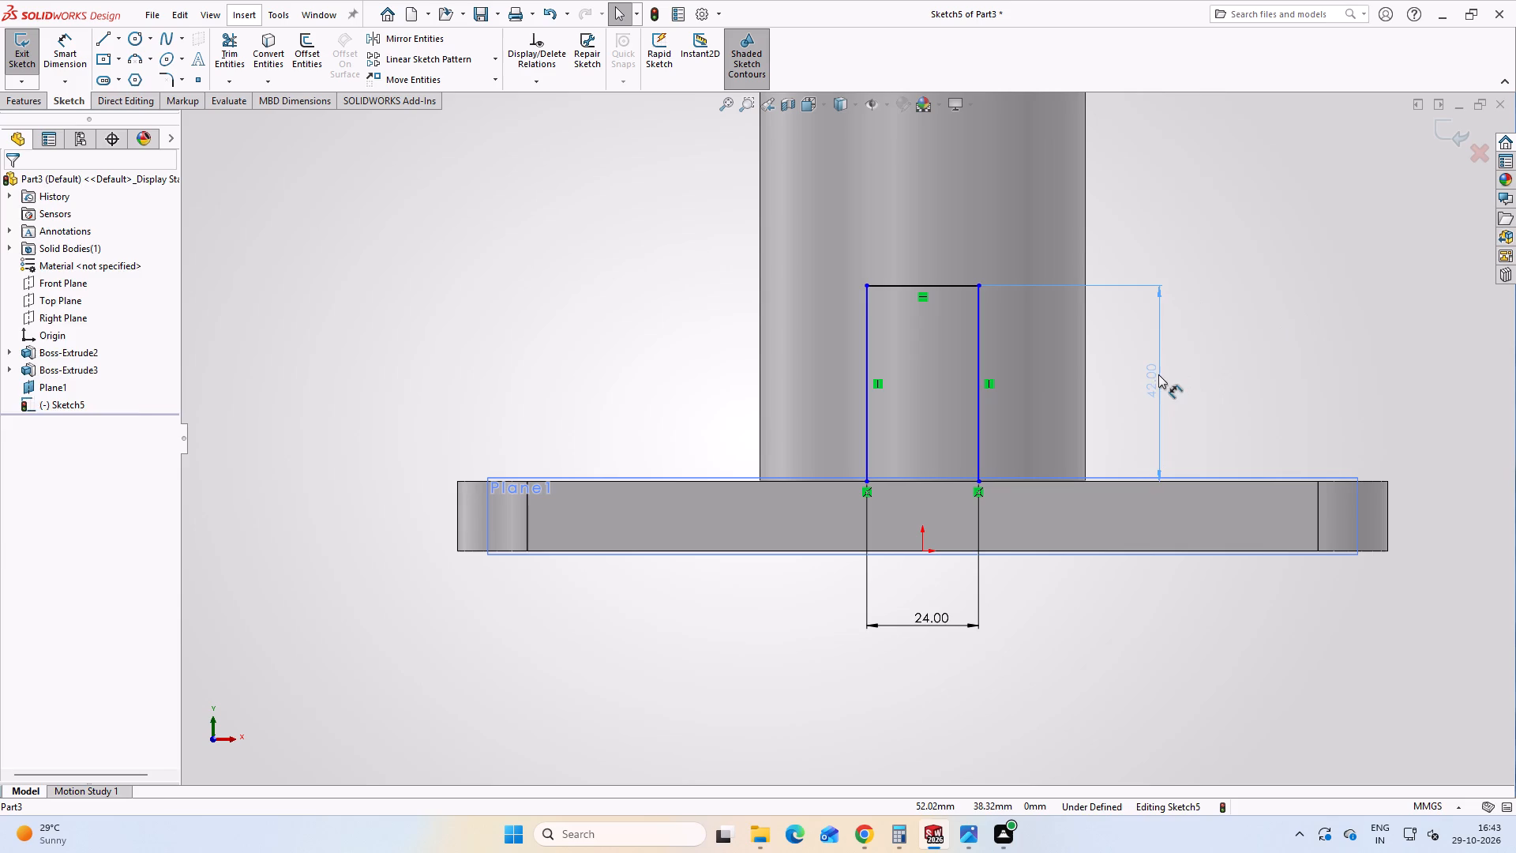
{"action": "left_click", "coordinate": [888, 287]}
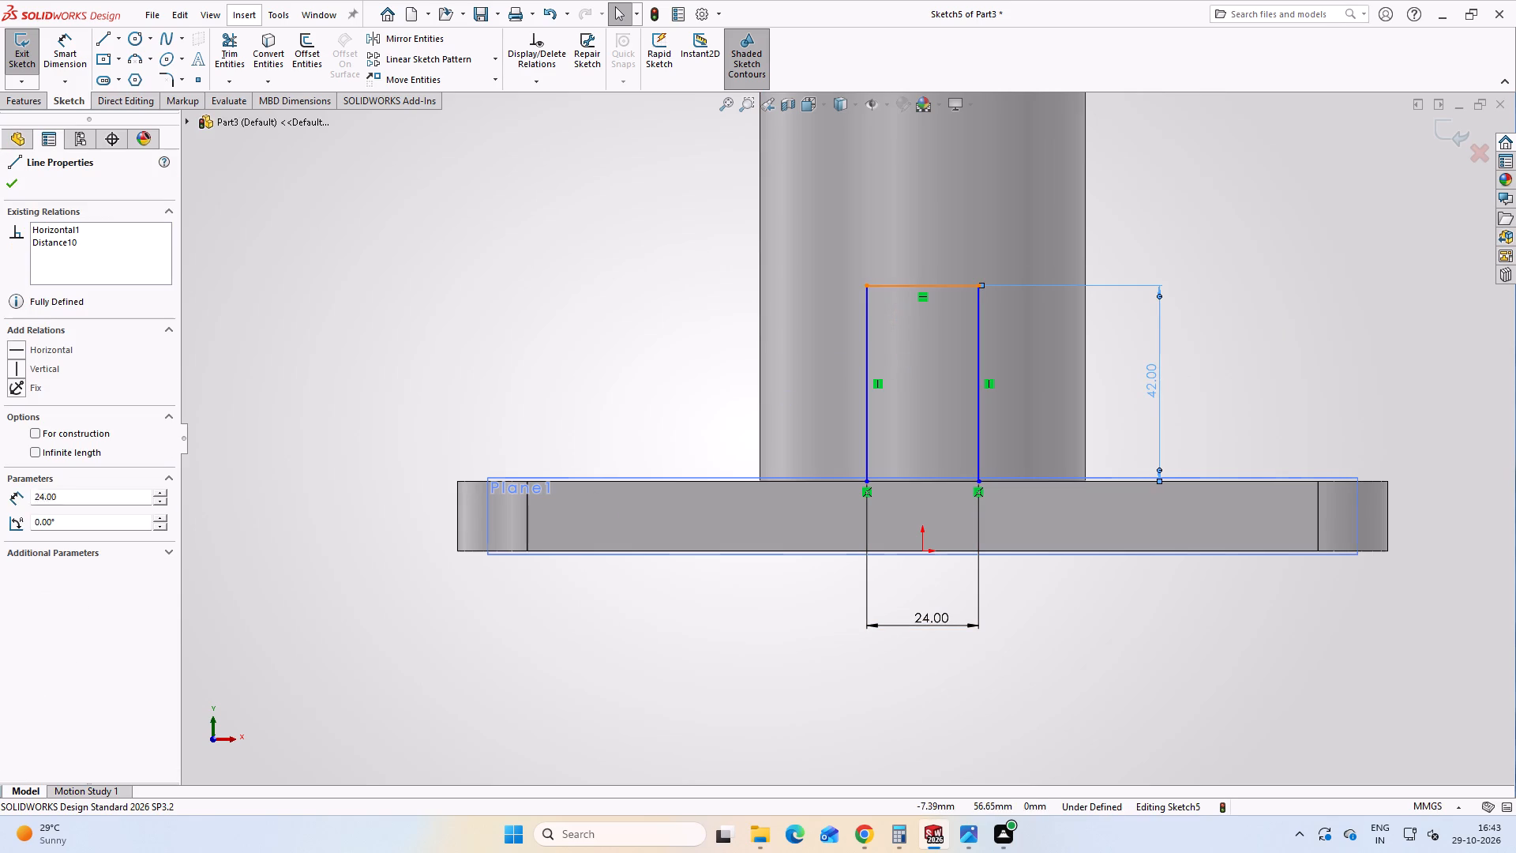
{"action": "key", "text": "Delete"}
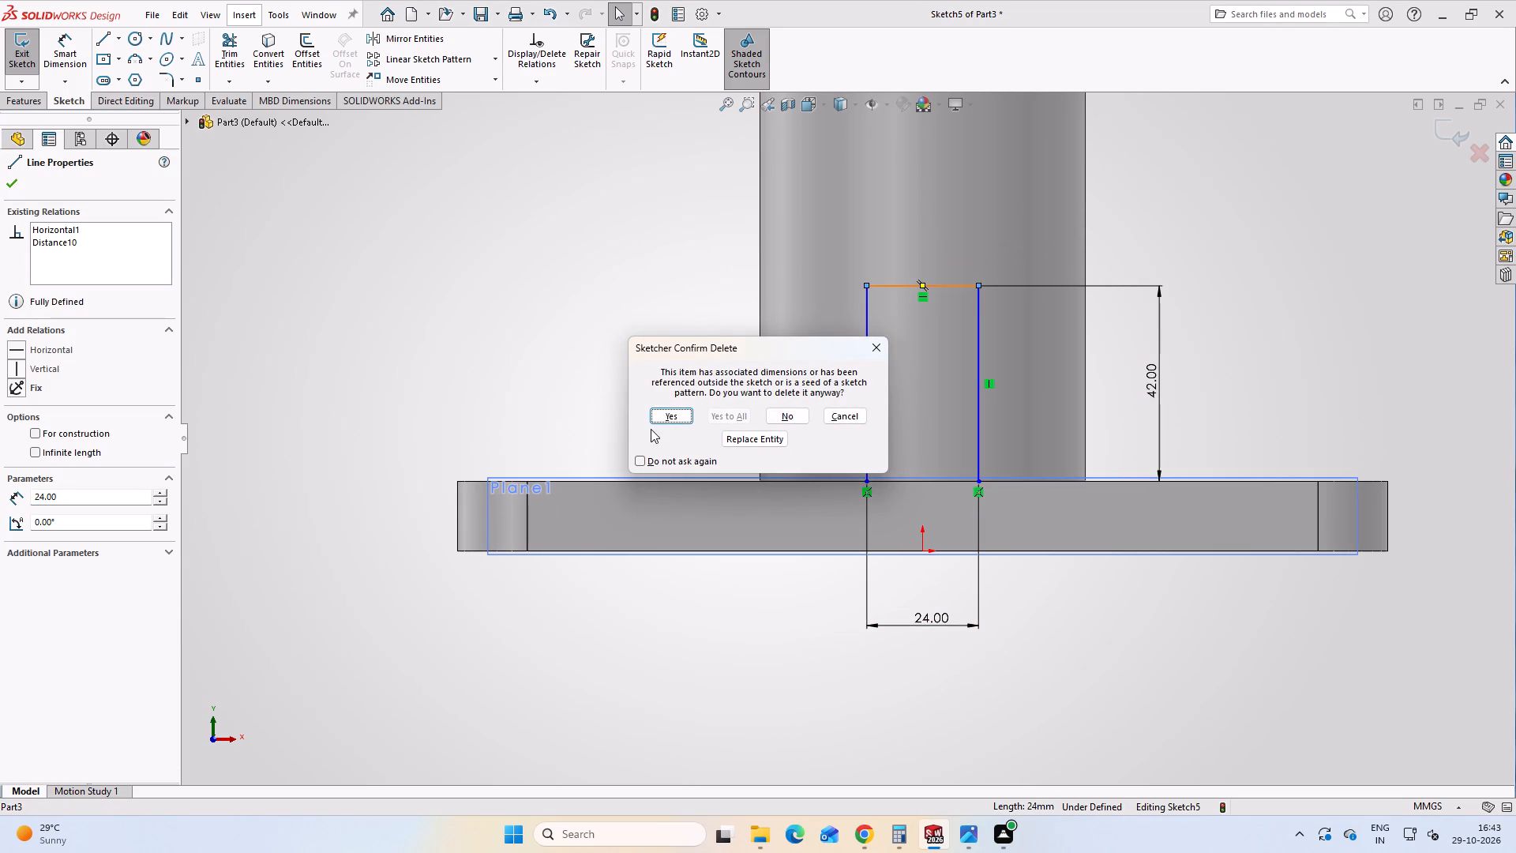
{"action": "left_click", "coordinate": [659, 419]}
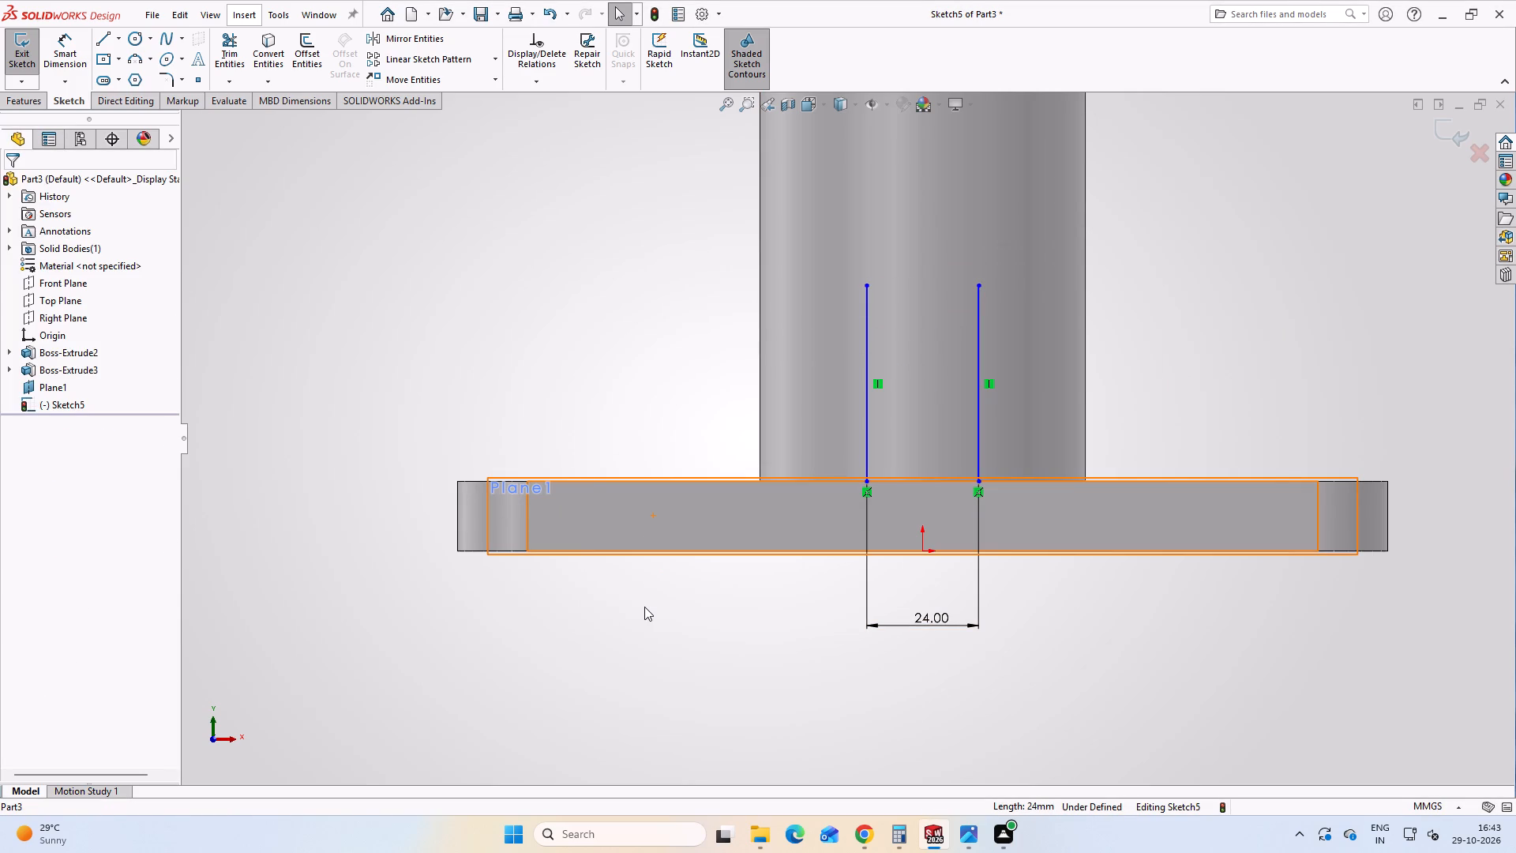
Sketch a three-point arc joining the top ends of the two vertical lines.
{"action": "left_click", "coordinate": [127, 55]}
{"action": "left_click", "coordinate": [870, 290]}
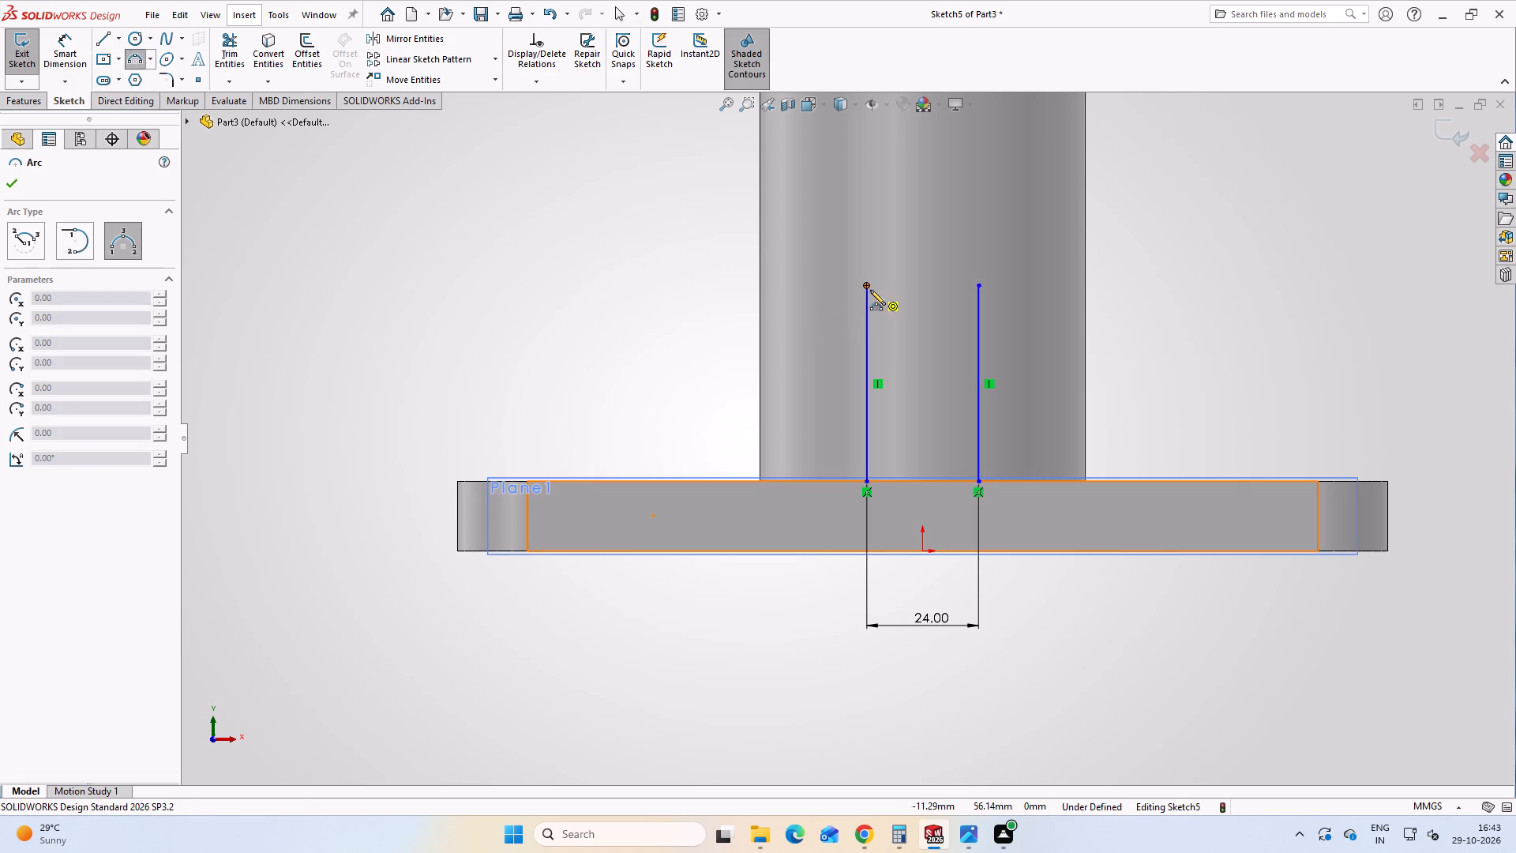
{"action": "left_click", "coordinate": [979, 286]}
{"action": "left_click", "coordinate": [939, 268]}
{"action": "key", "text": "Escape"}
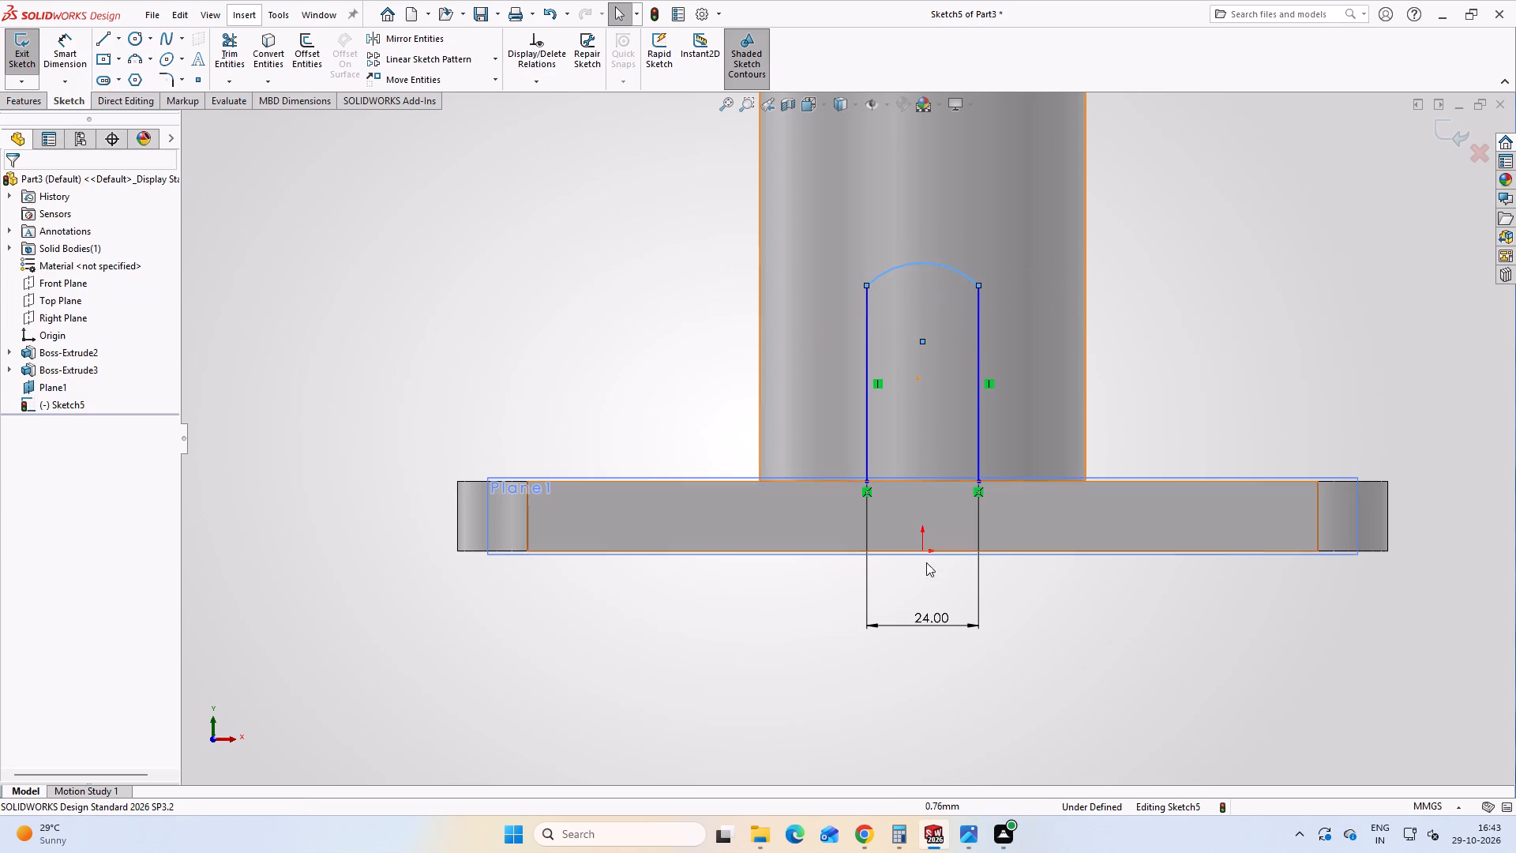
Check the inner arch radius in the reference image and dimension the arc to a 12 mm radius.
{"action": "left_click", "coordinate": [958, 843]}
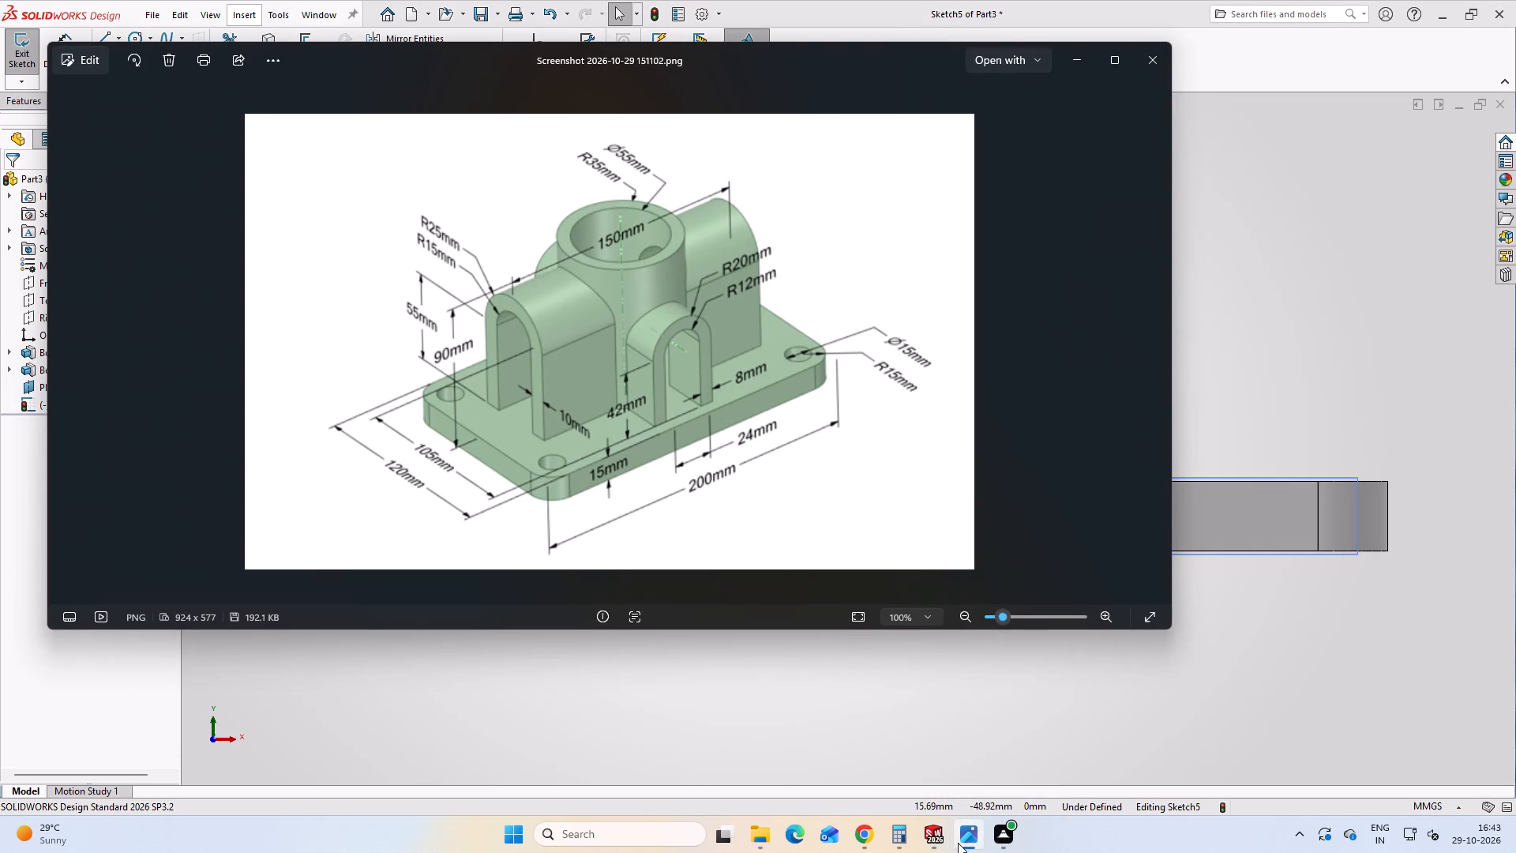
{"action": "left_click", "coordinate": [958, 843]}
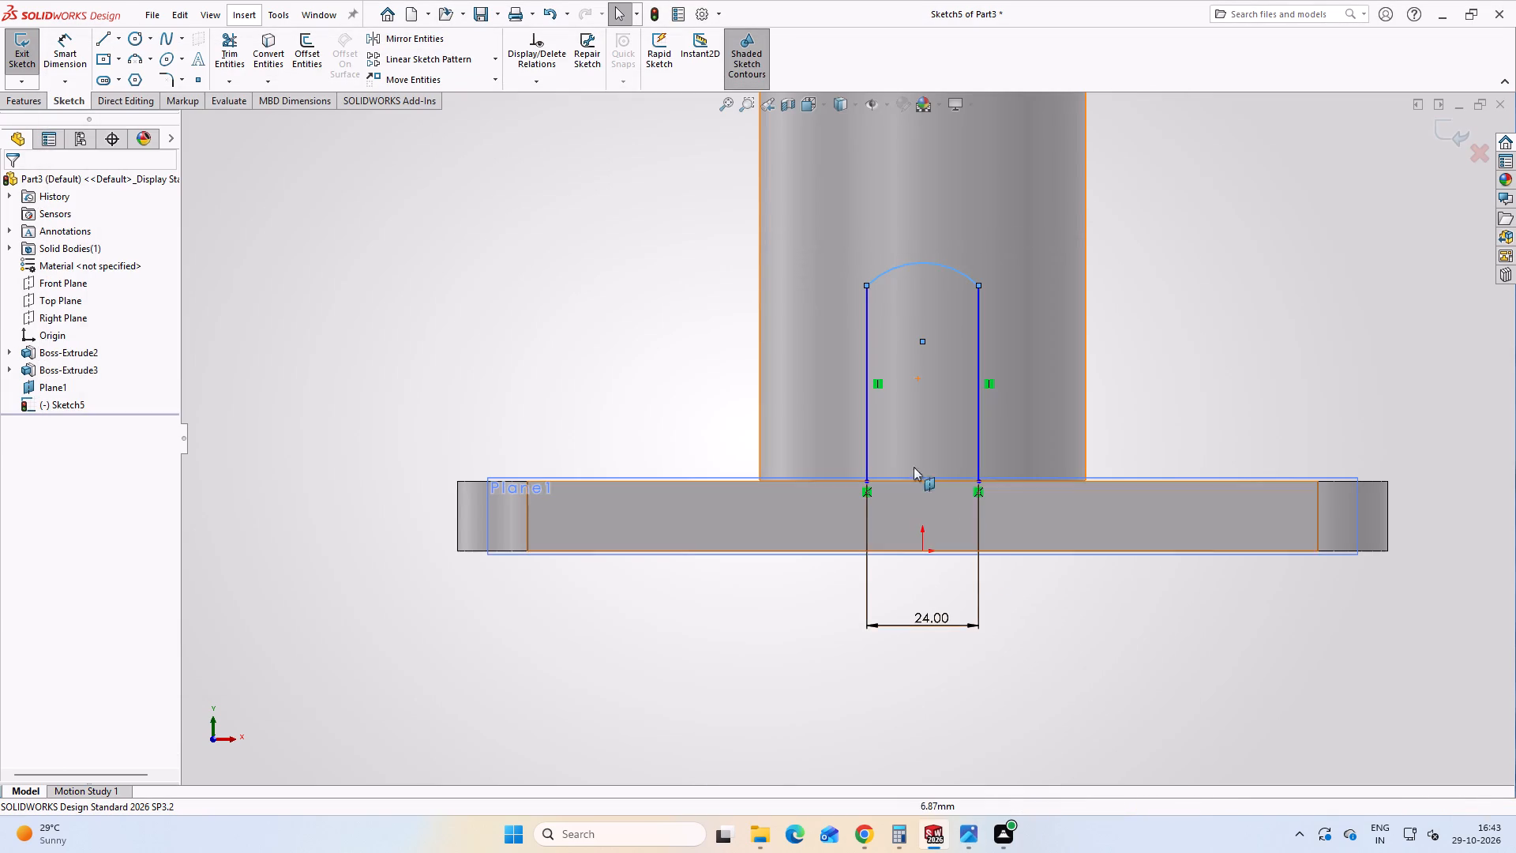
{"action": "left_click", "coordinate": [52, 38]}
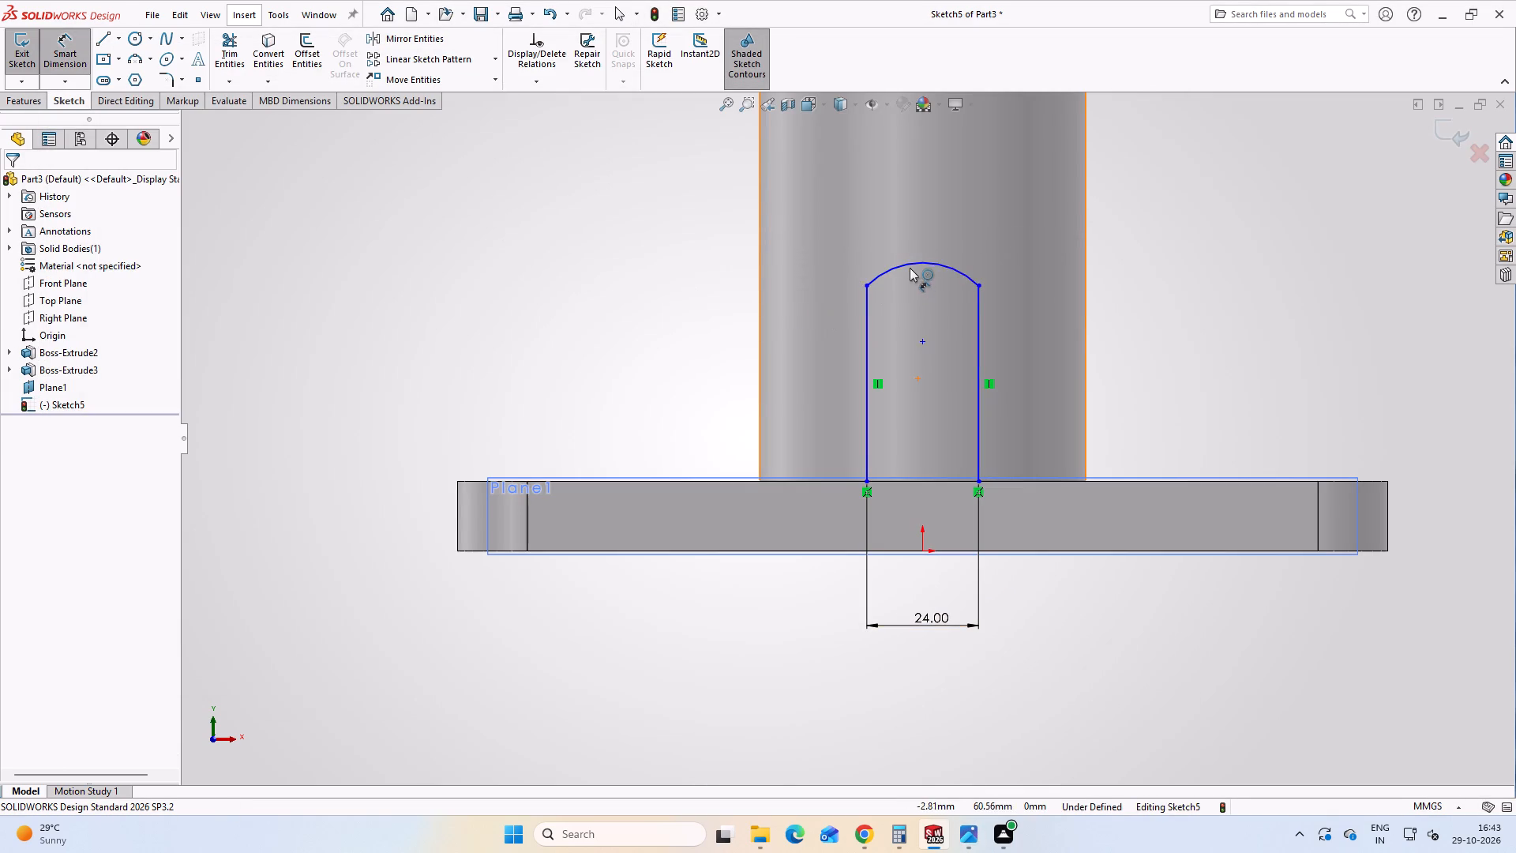
{"action": "left_click", "coordinate": [910, 267]}
{"action": "left_click", "coordinate": [1036, 192]}
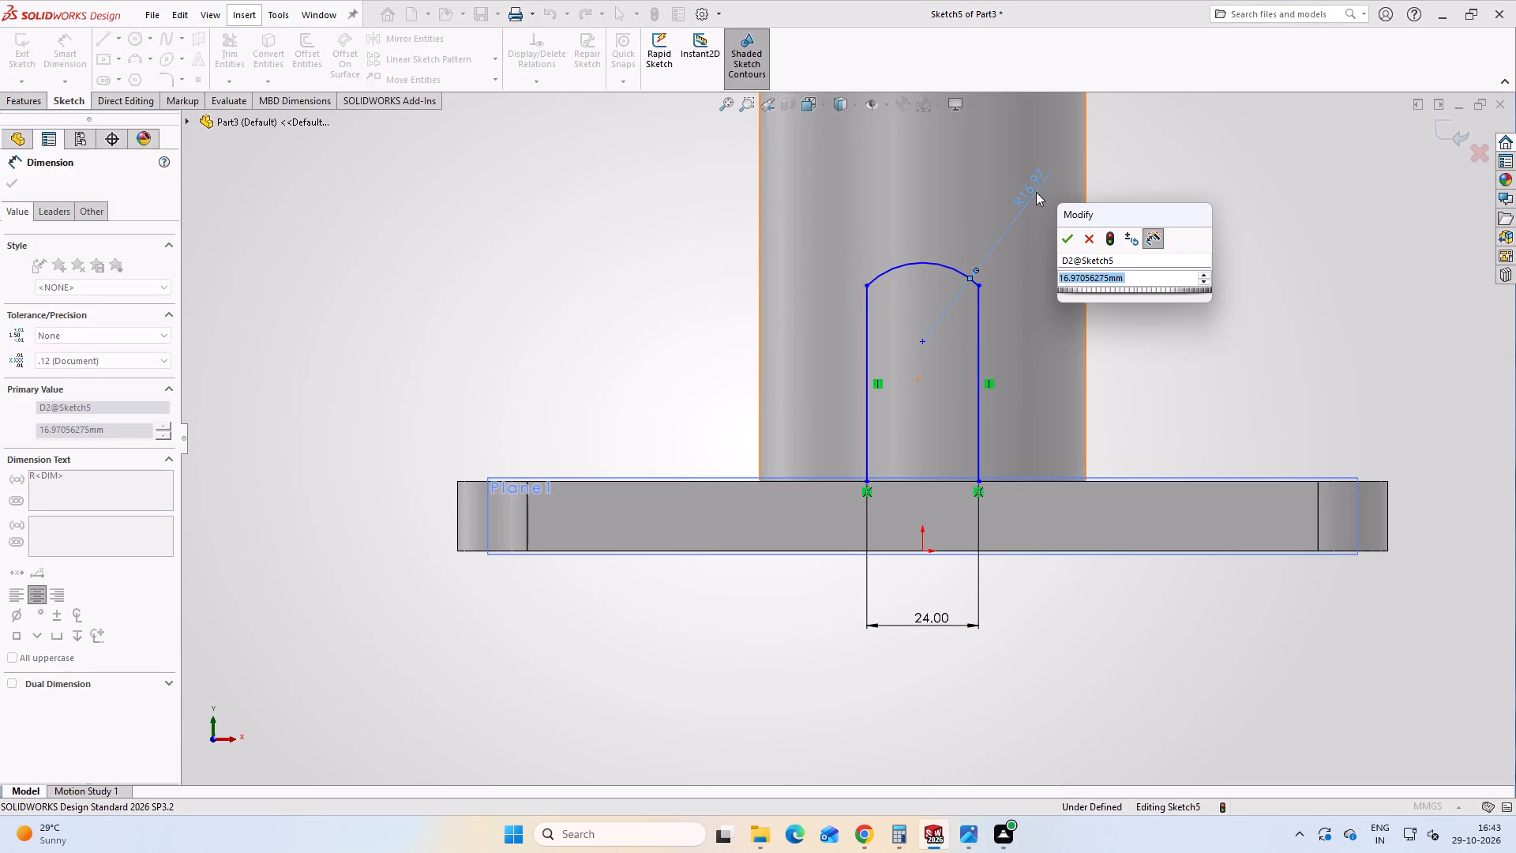
{"action": "type", "text": "12"}
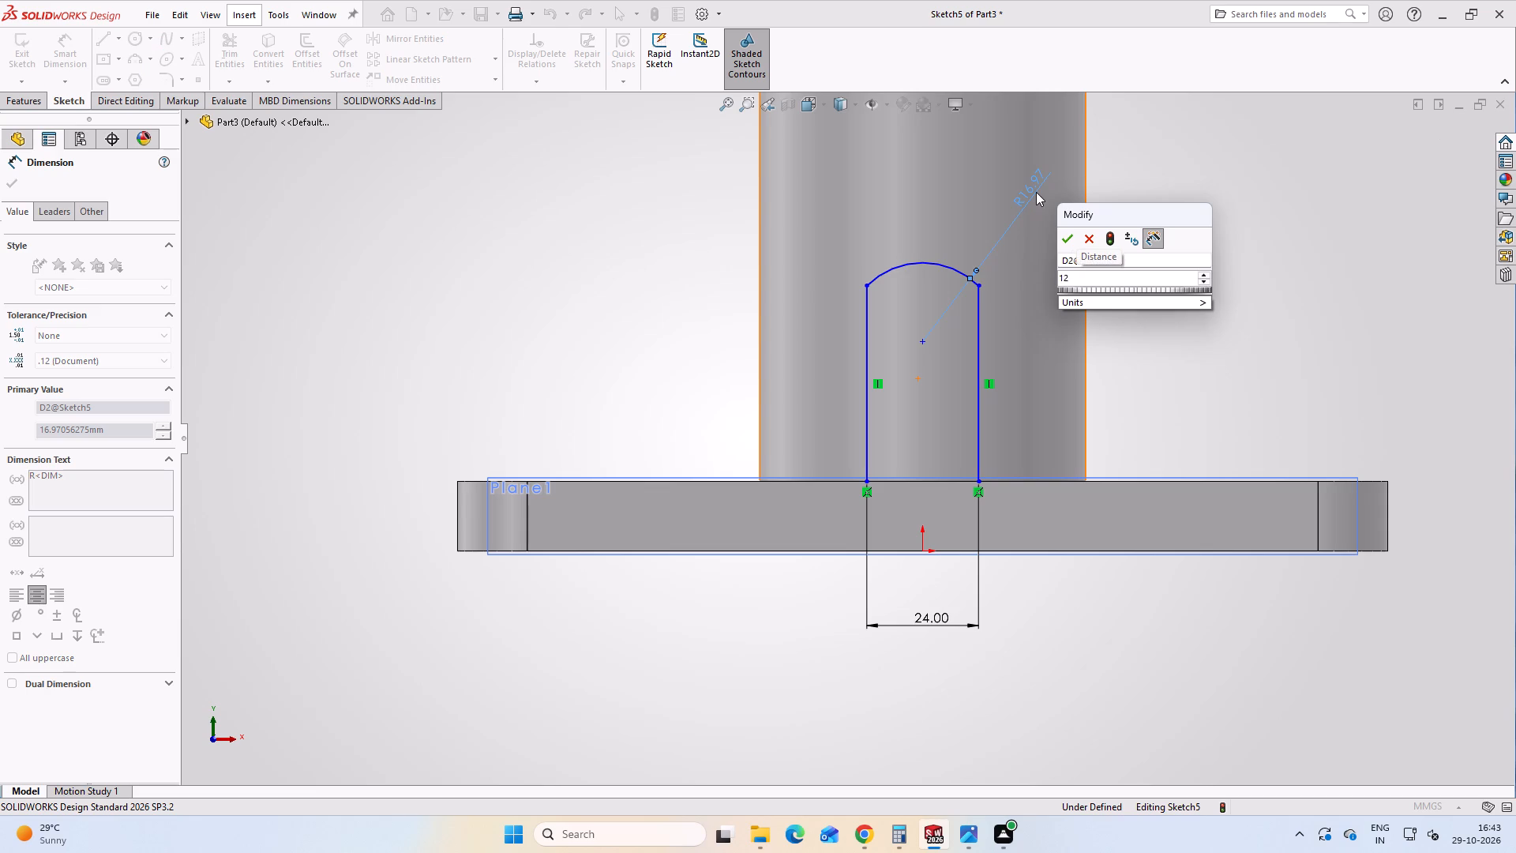
{"action": "key", "text": "Return"}
{"action": "left_click", "coordinate": [1203, 254]}
{"action": "key", "text": "Escape"}
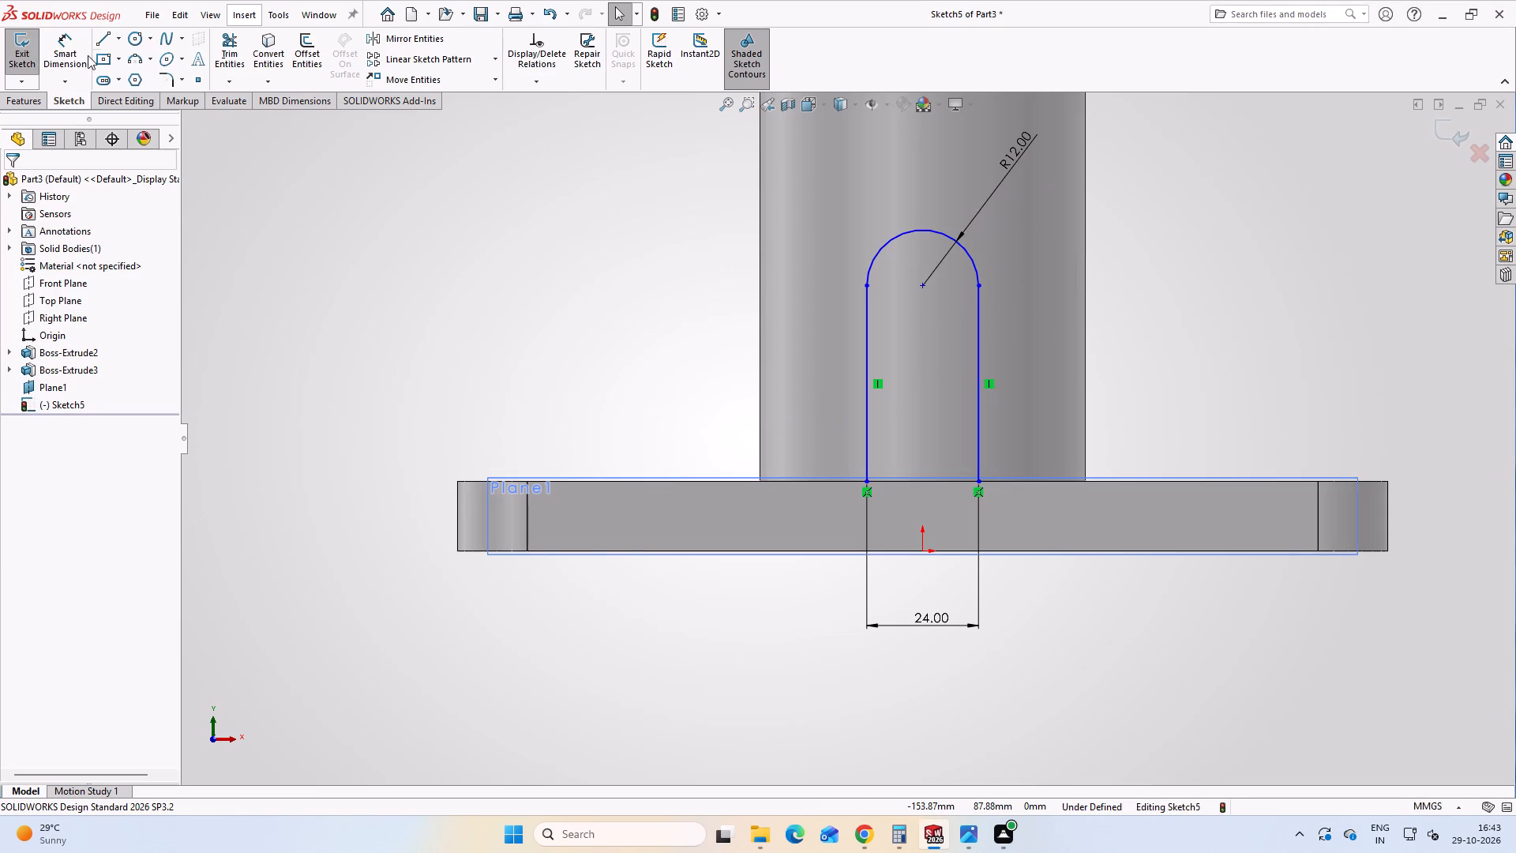
Offset the two vertical lines and the arc outward by 8 mm, and place the offset dimension beside the outer left line.
{"action": "left_click", "coordinate": [304, 44]}
{"action": "left_click", "coordinate": [869, 395]}
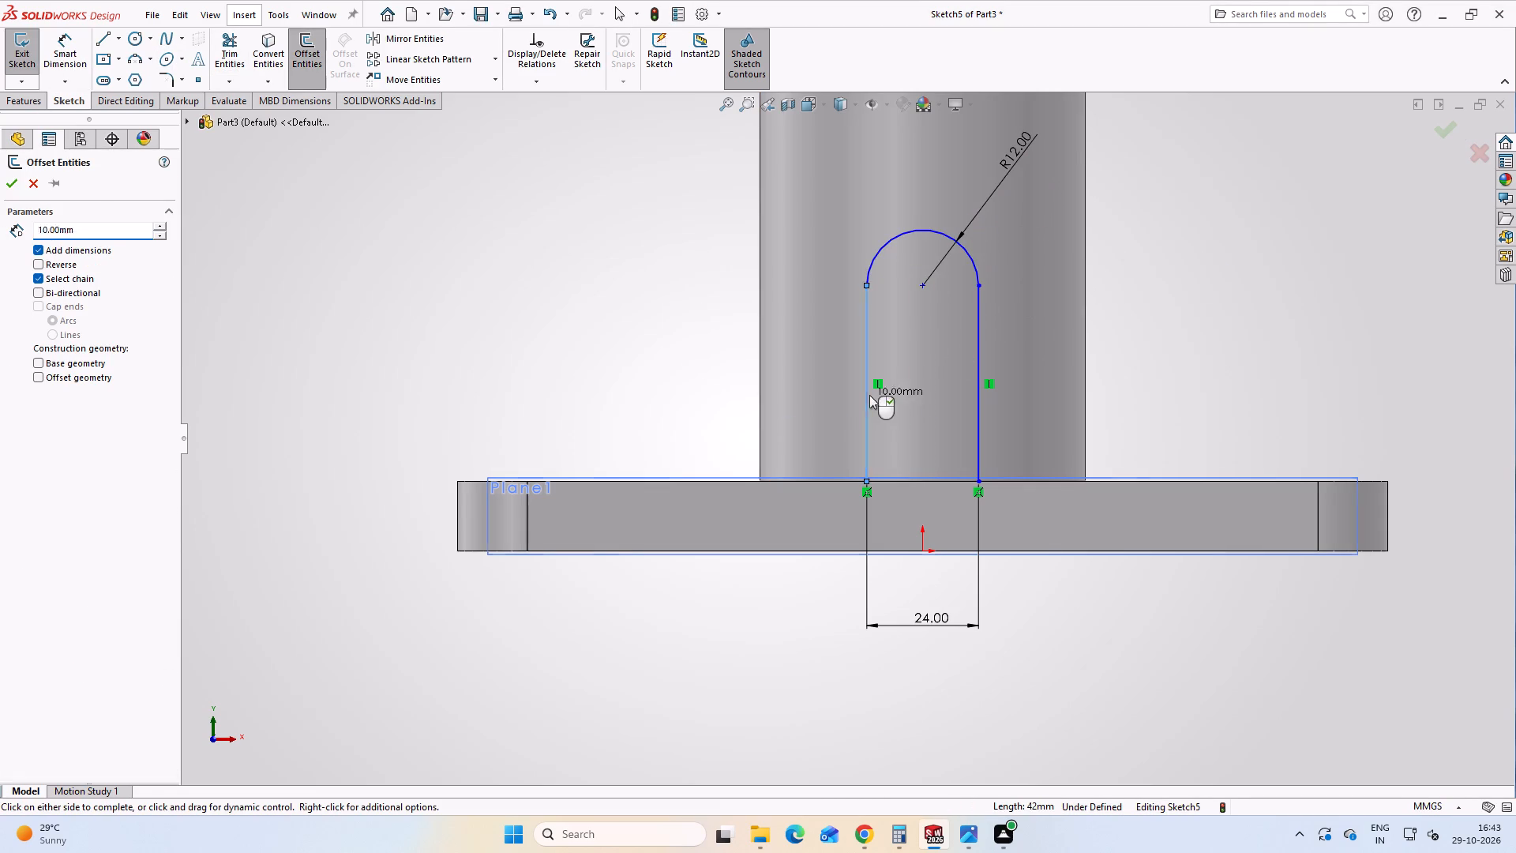
{"action": "left_click", "coordinate": [880, 250]}
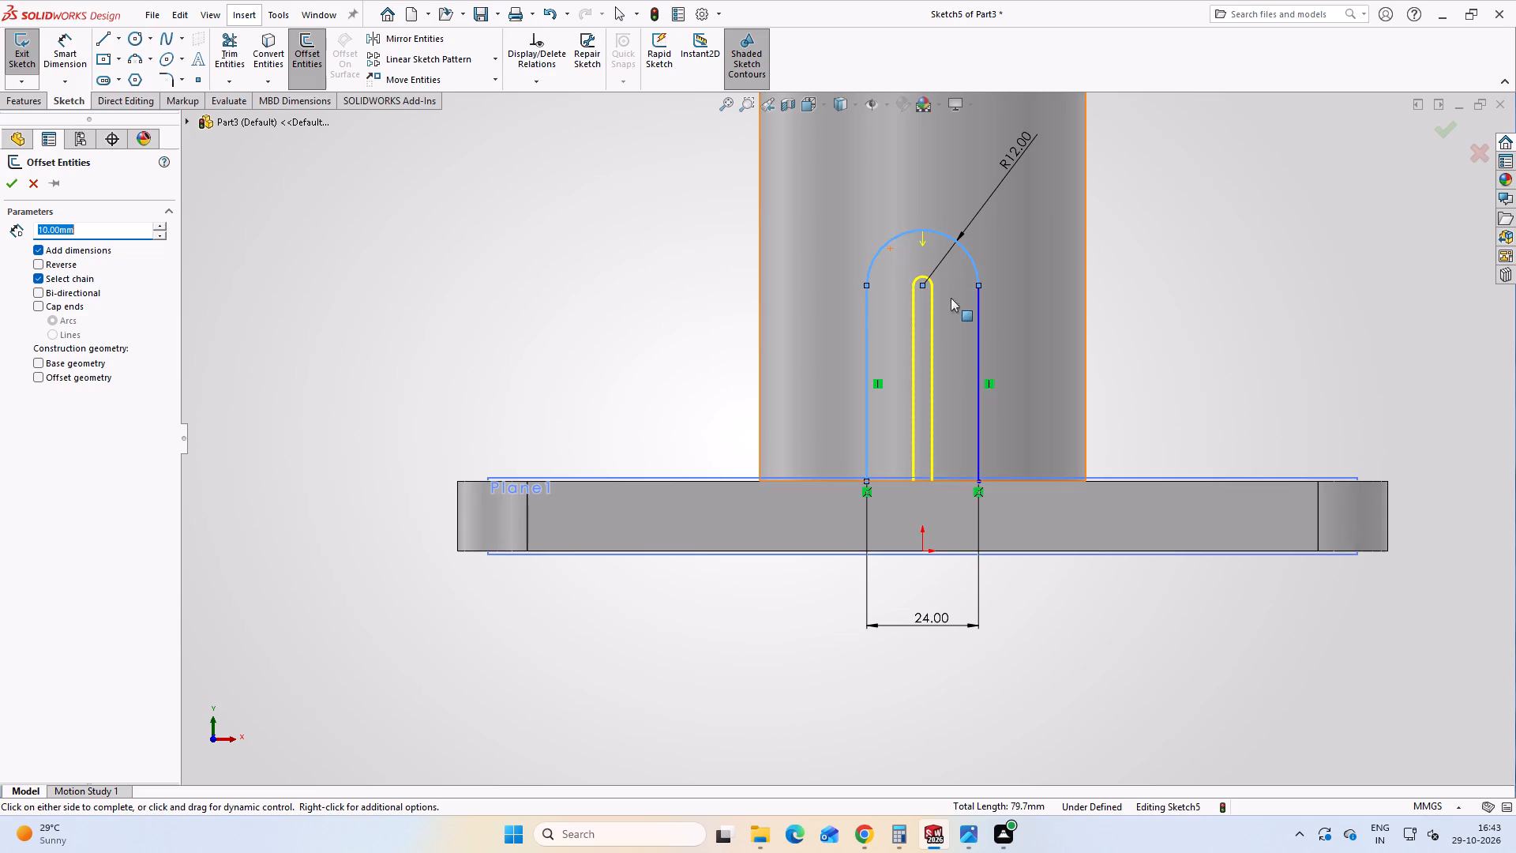
{"action": "left_click", "coordinate": [981, 332]}
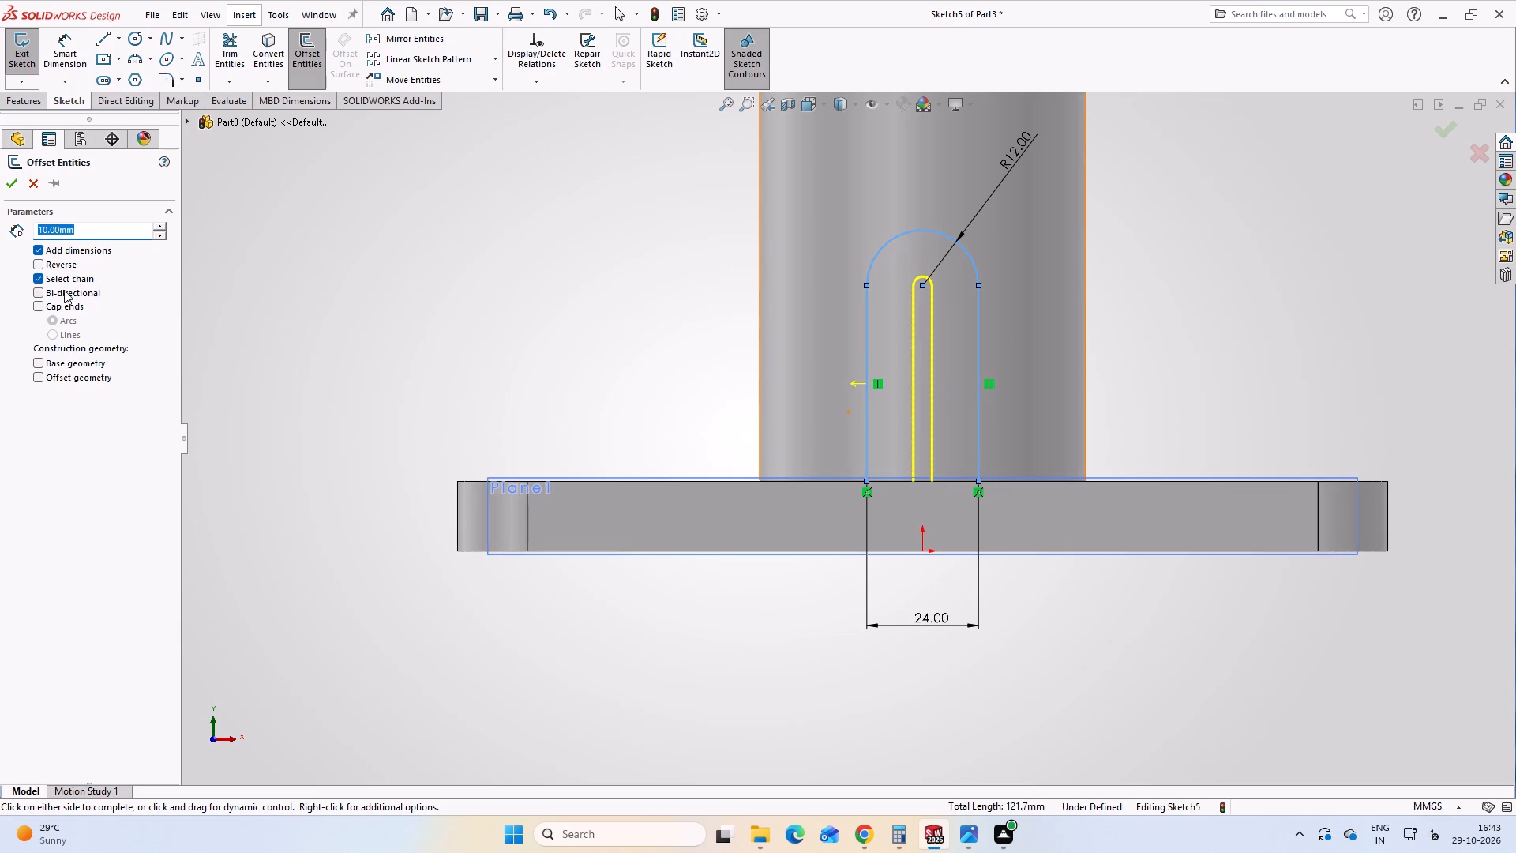
{"action": "left_click", "coordinate": [58, 268]}
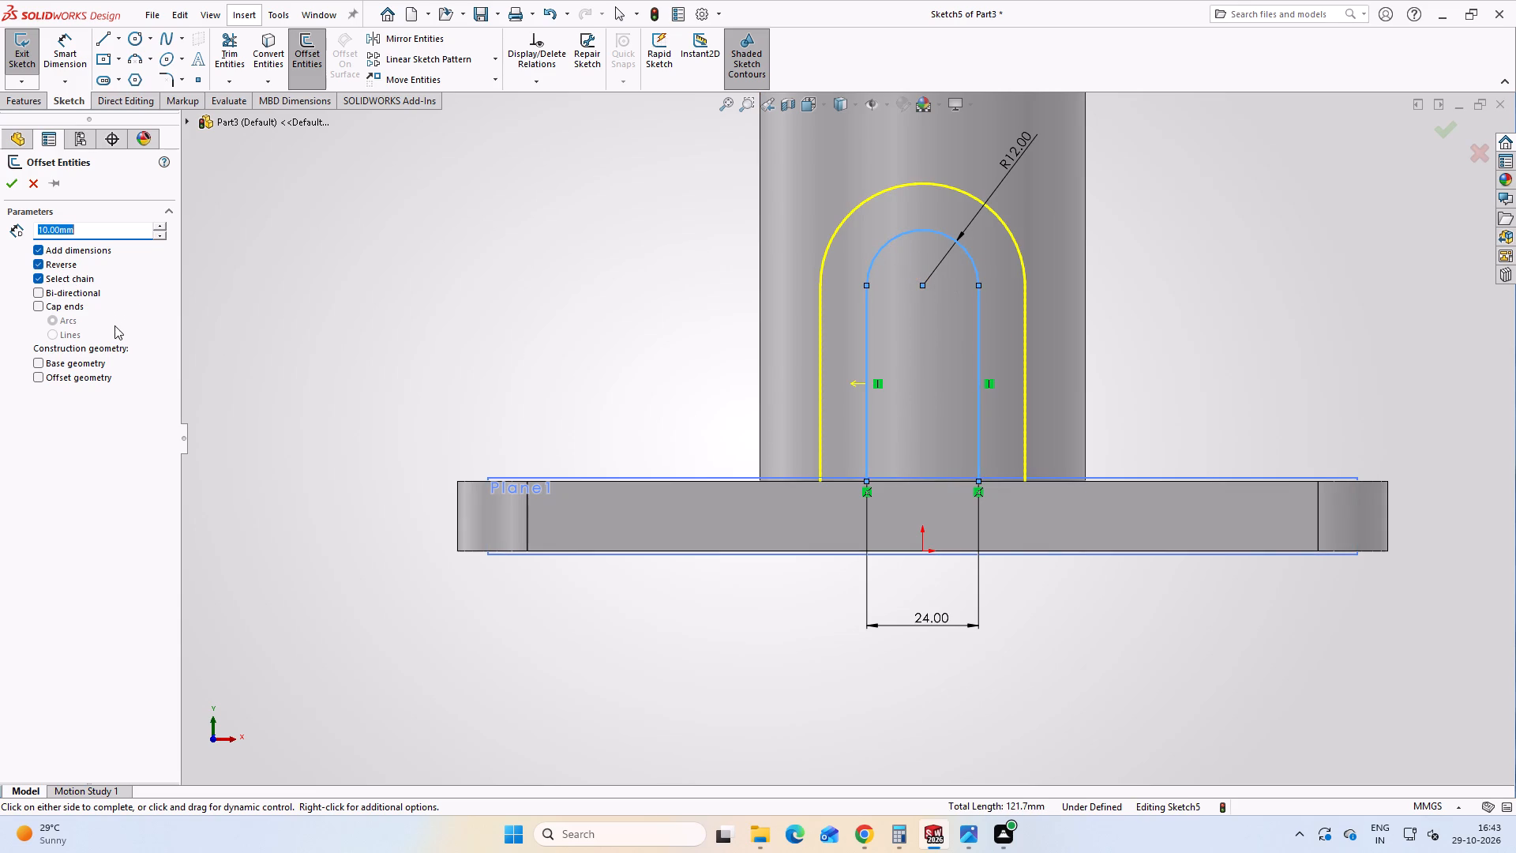
{"action": "key", "text": "8"}
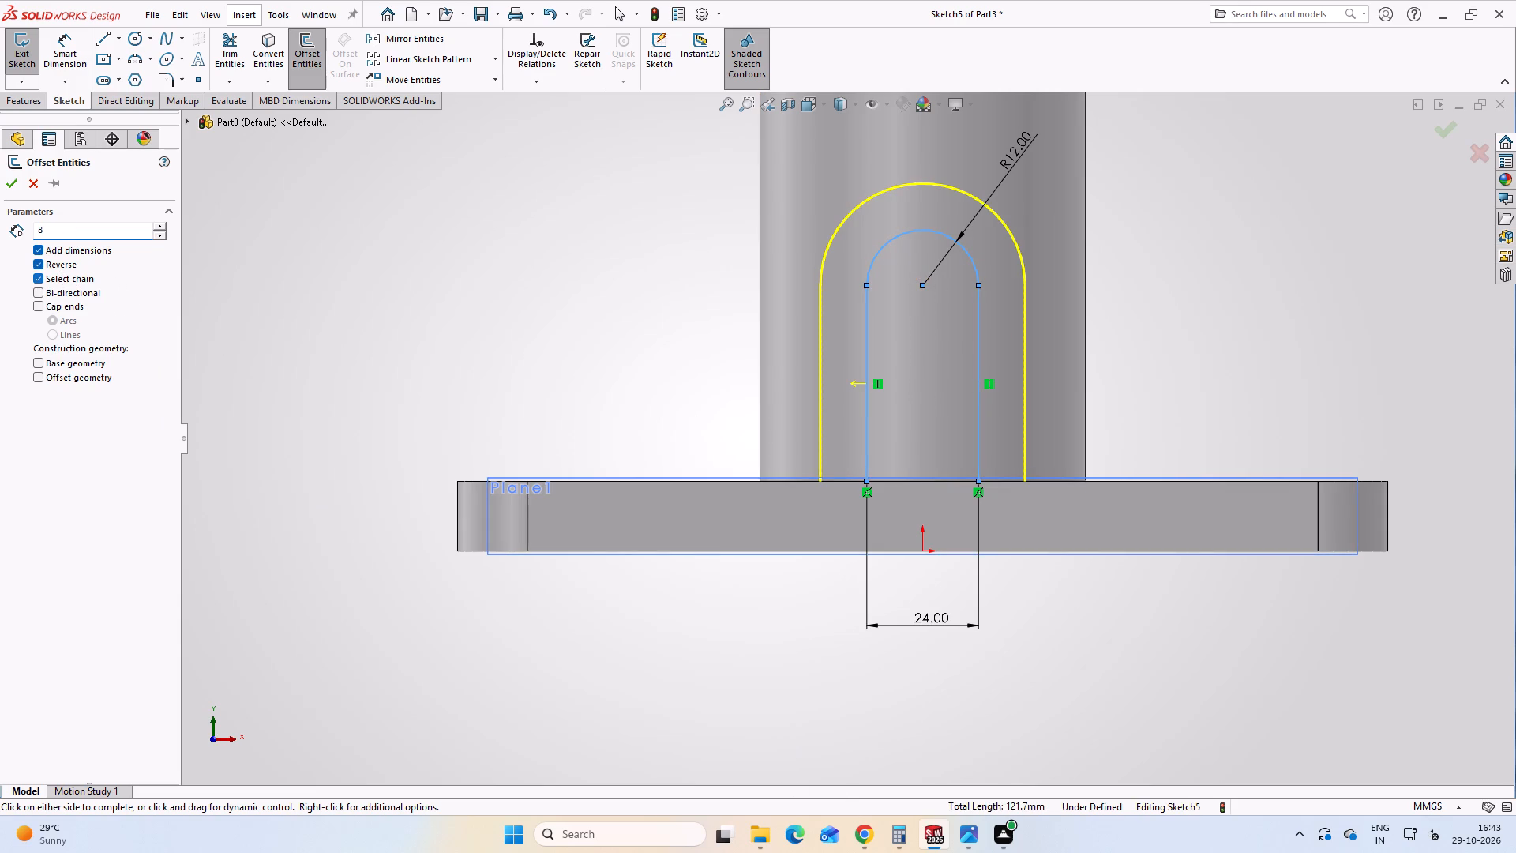
{"action": "key", "text": "Return"}
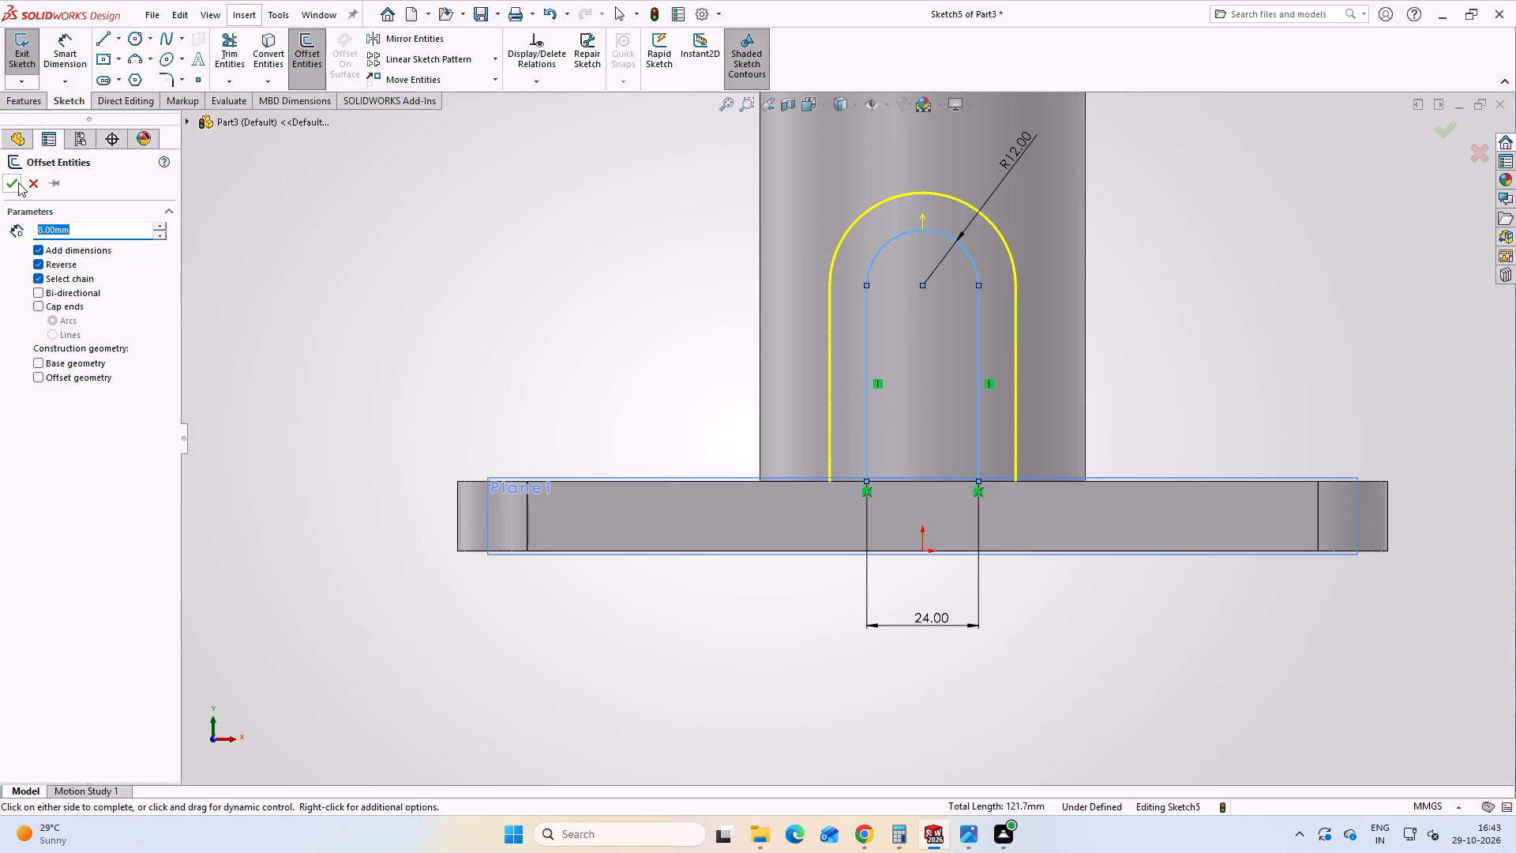
{"action": "left_click", "coordinate": [18, 182]}
{"action": "left_click", "coordinate": [1175, 265]}
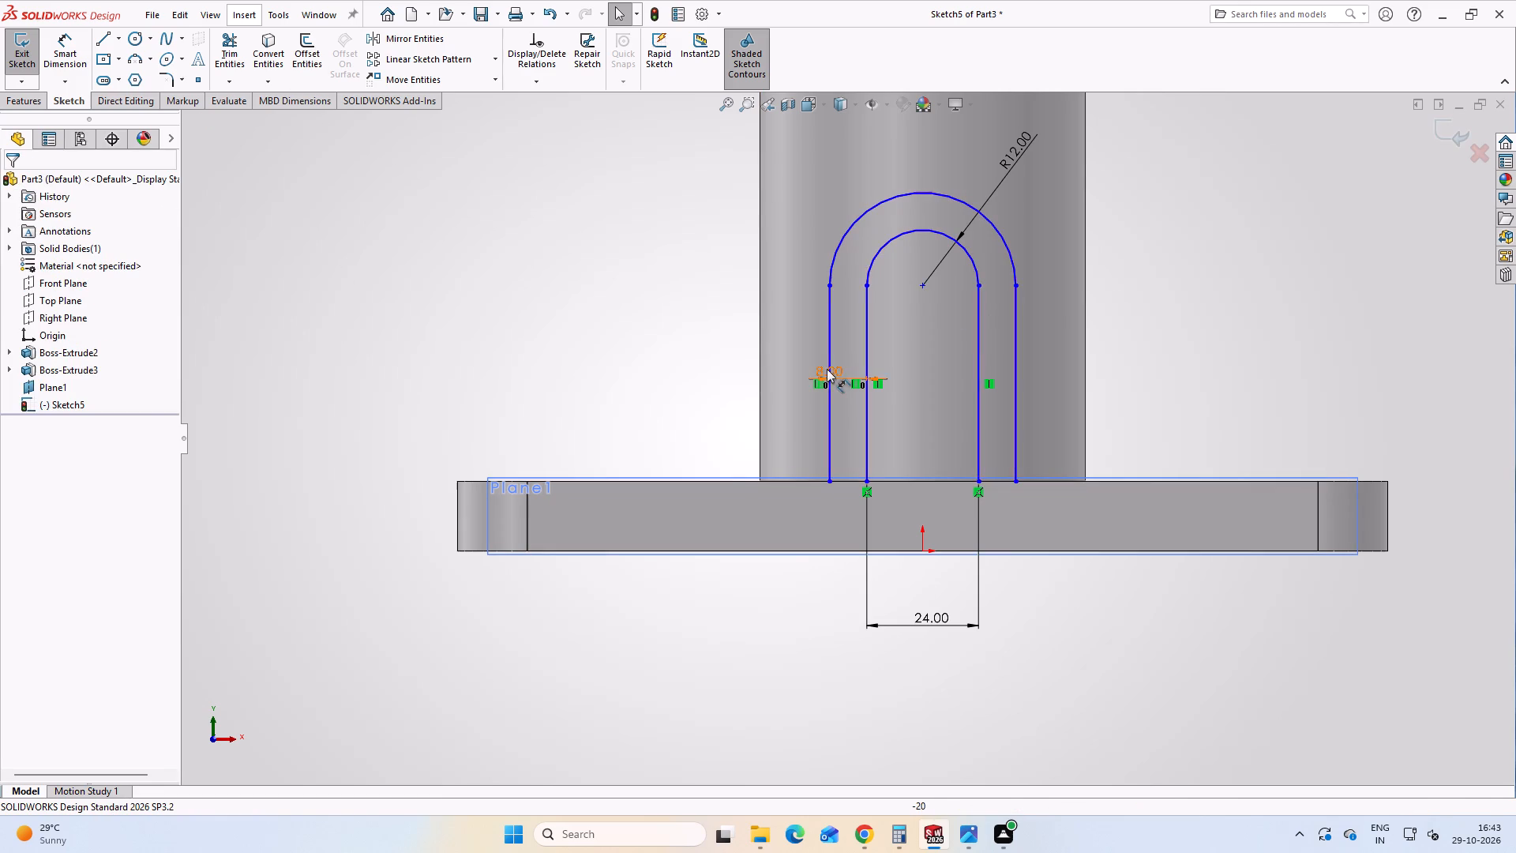
{"action": "left_click_drag", "start_coordinate": [827, 368], "coordinate": [795, 370]}
{"action": "left_click", "coordinate": [583, 297]}
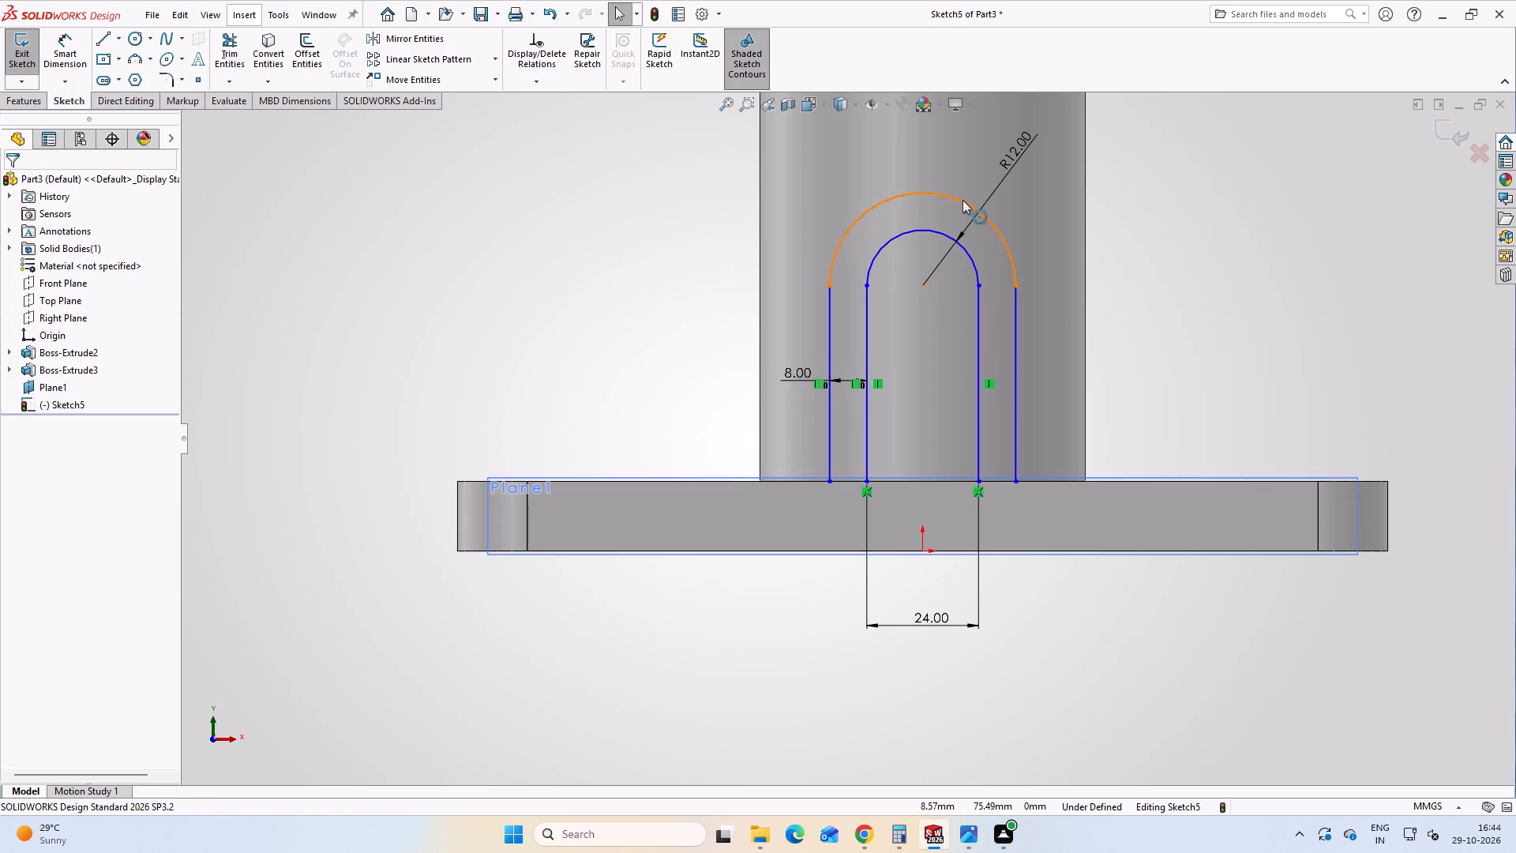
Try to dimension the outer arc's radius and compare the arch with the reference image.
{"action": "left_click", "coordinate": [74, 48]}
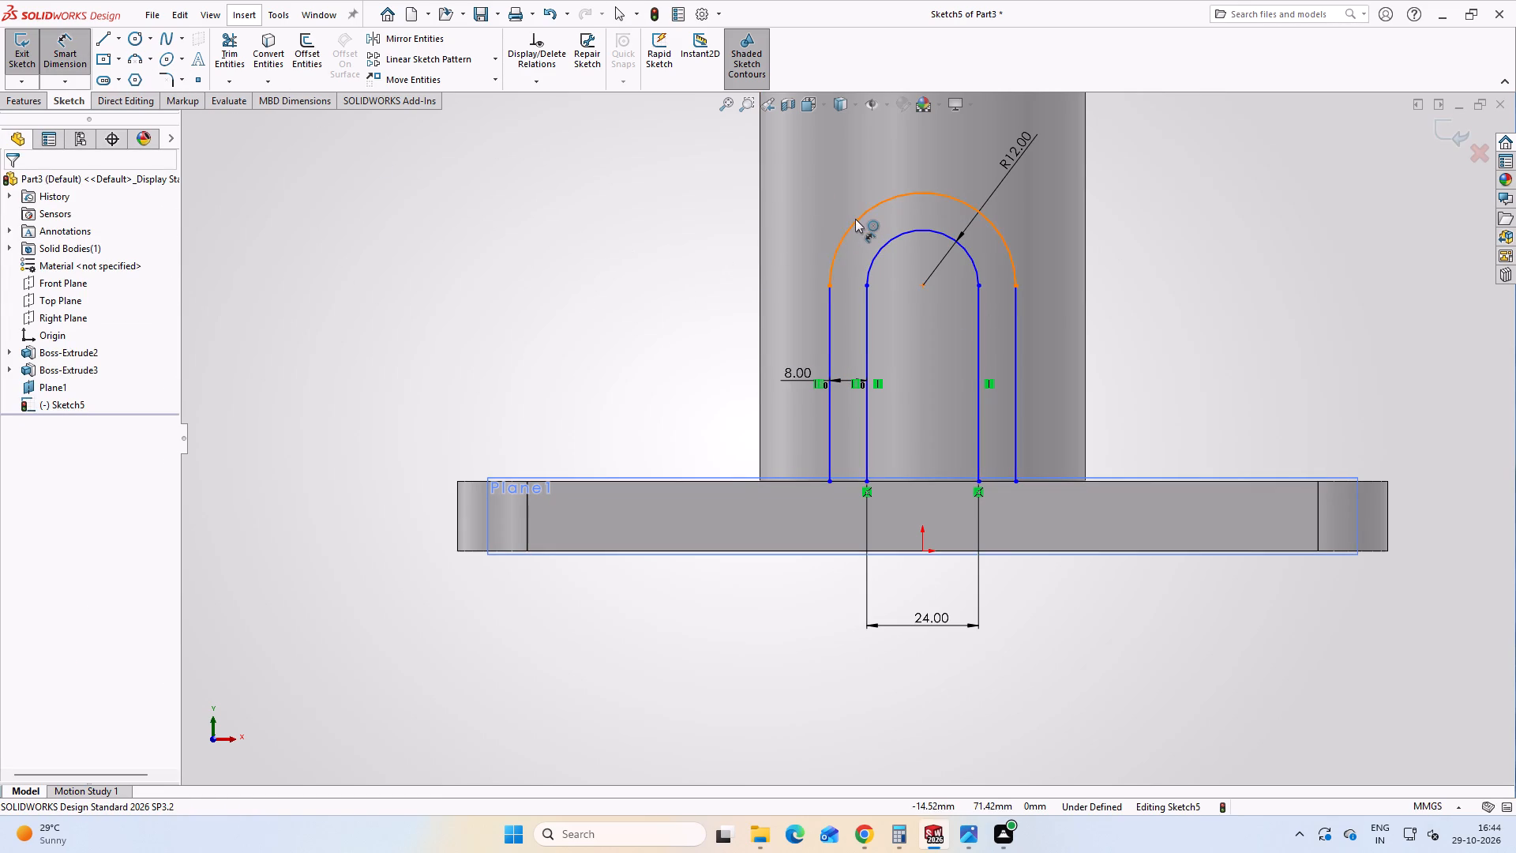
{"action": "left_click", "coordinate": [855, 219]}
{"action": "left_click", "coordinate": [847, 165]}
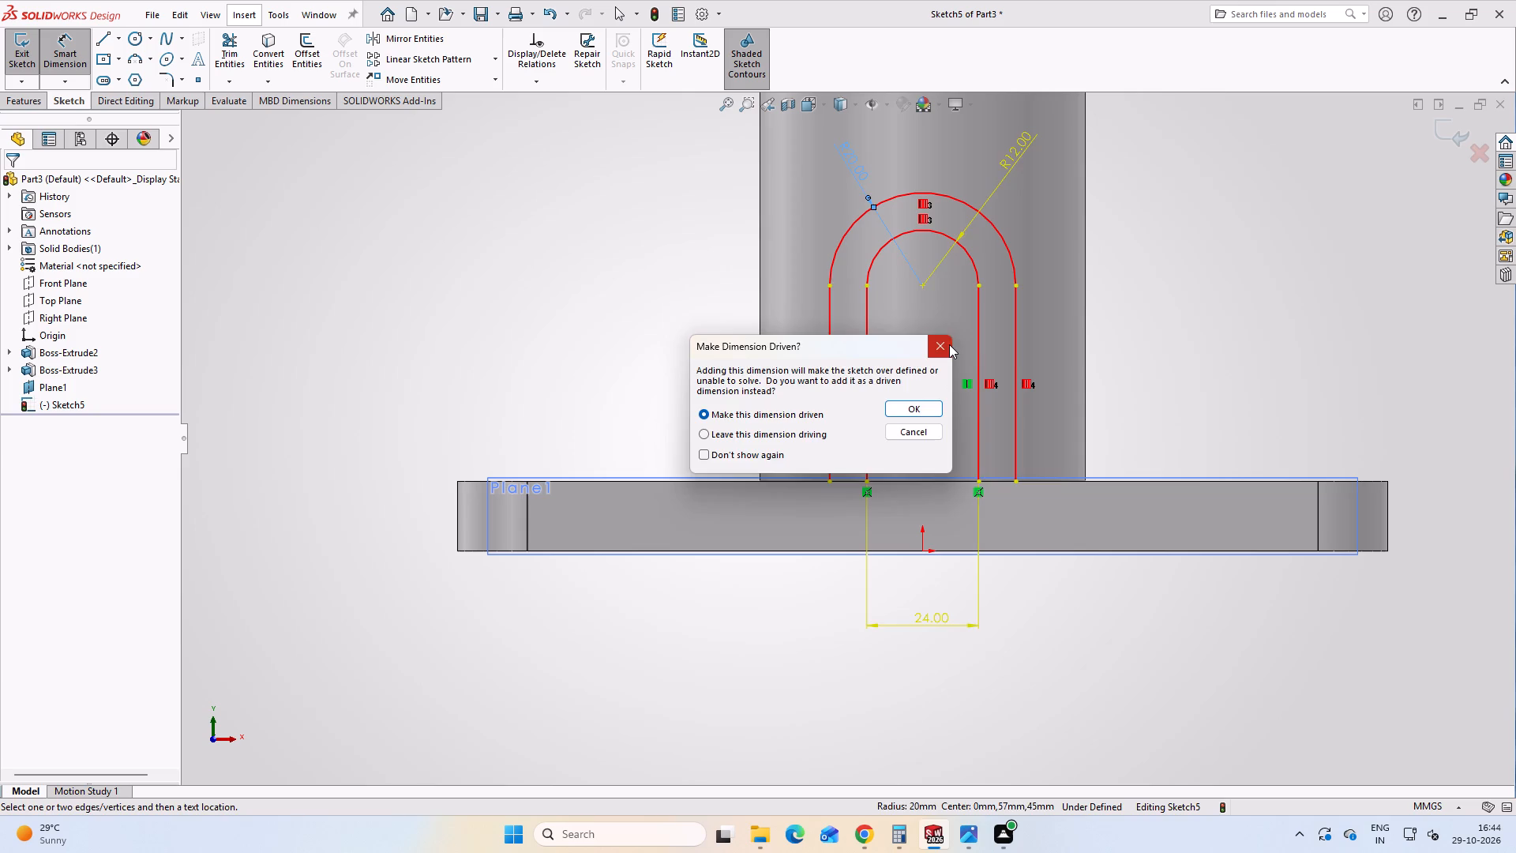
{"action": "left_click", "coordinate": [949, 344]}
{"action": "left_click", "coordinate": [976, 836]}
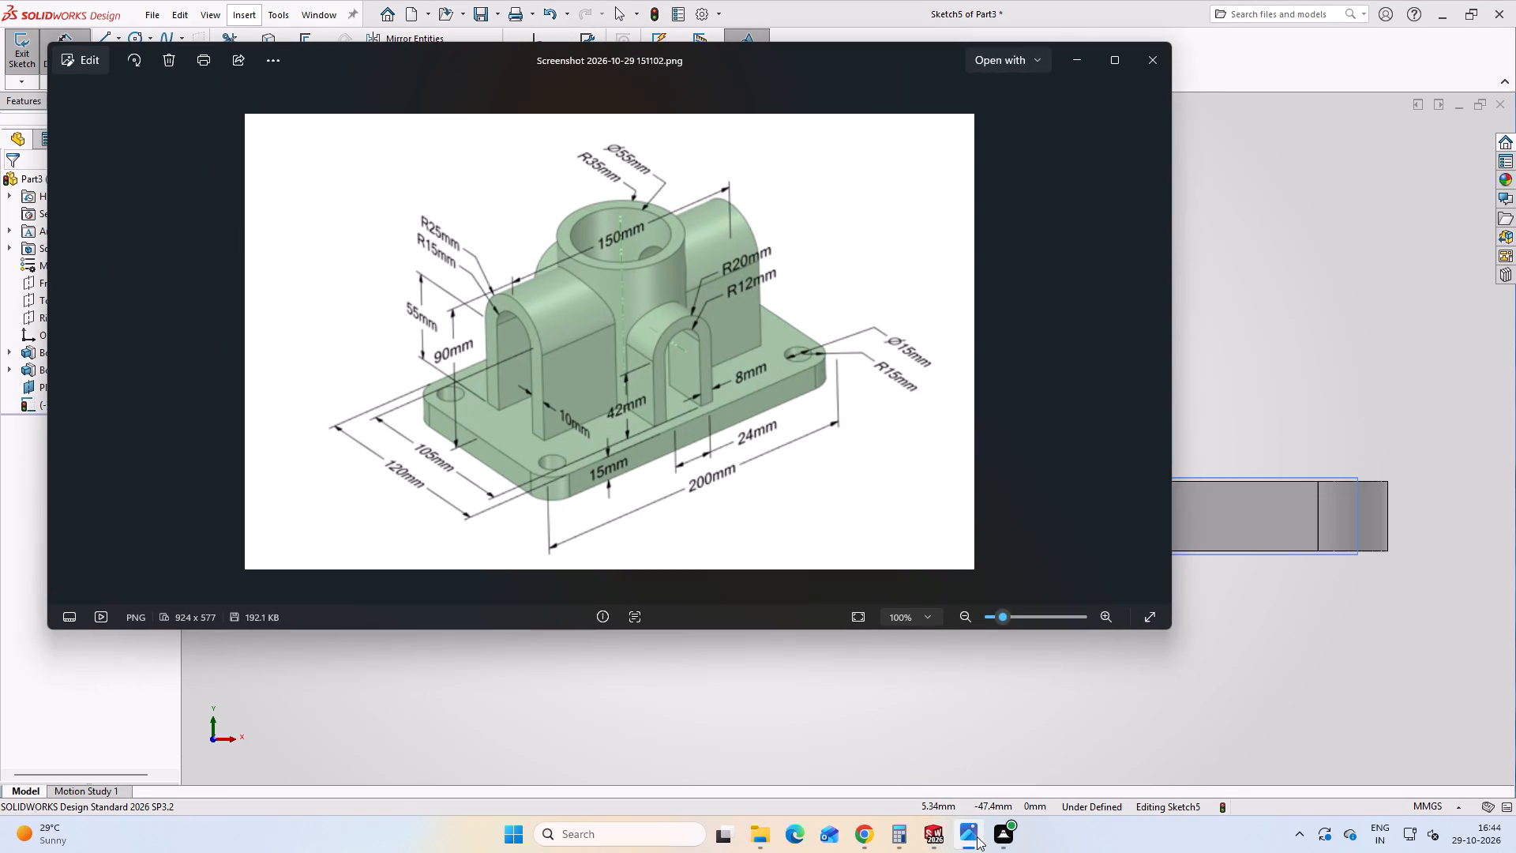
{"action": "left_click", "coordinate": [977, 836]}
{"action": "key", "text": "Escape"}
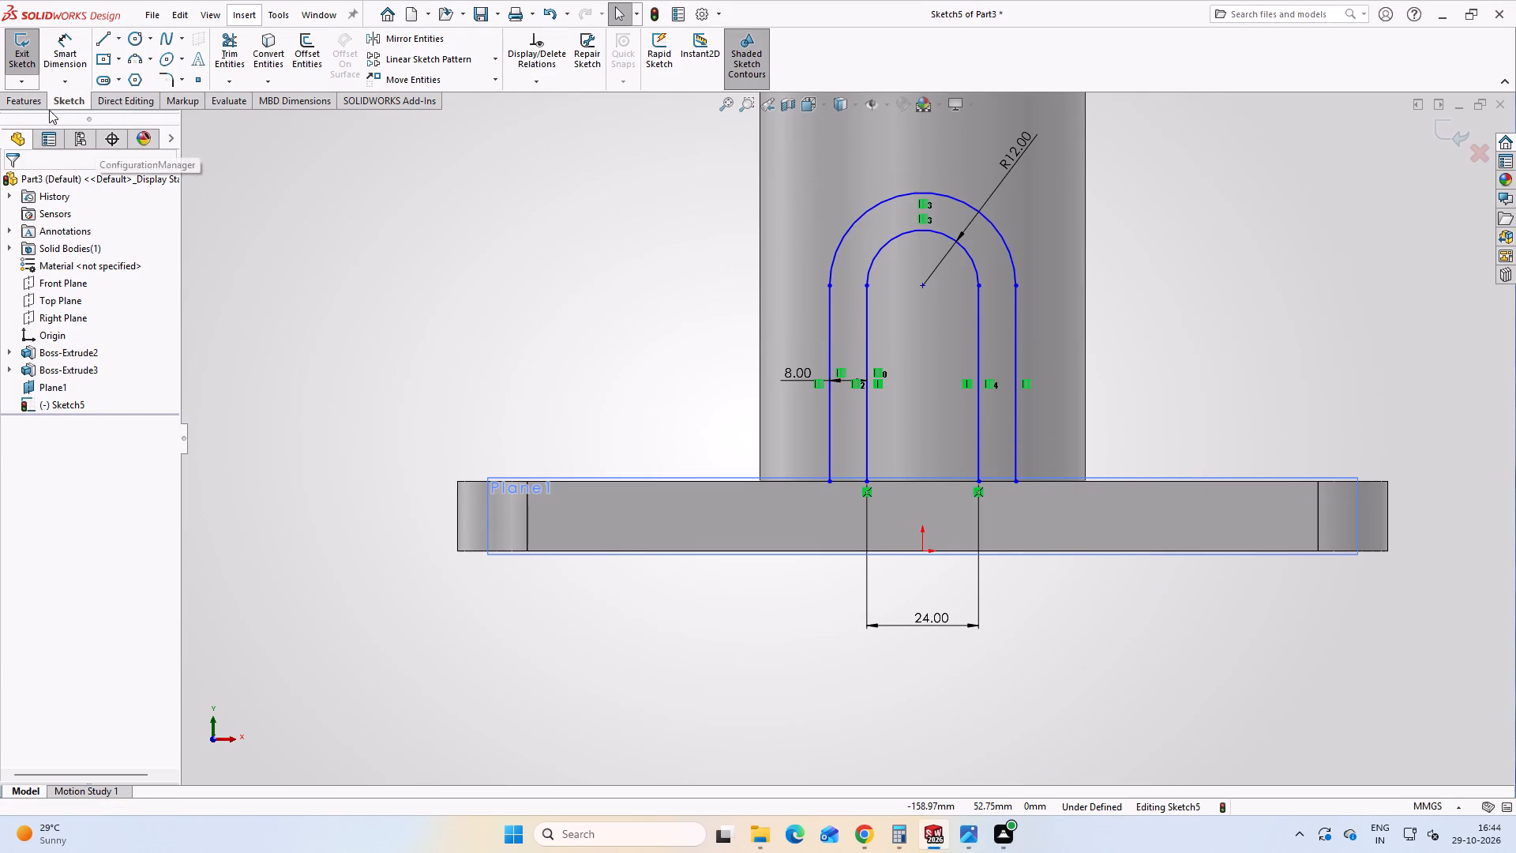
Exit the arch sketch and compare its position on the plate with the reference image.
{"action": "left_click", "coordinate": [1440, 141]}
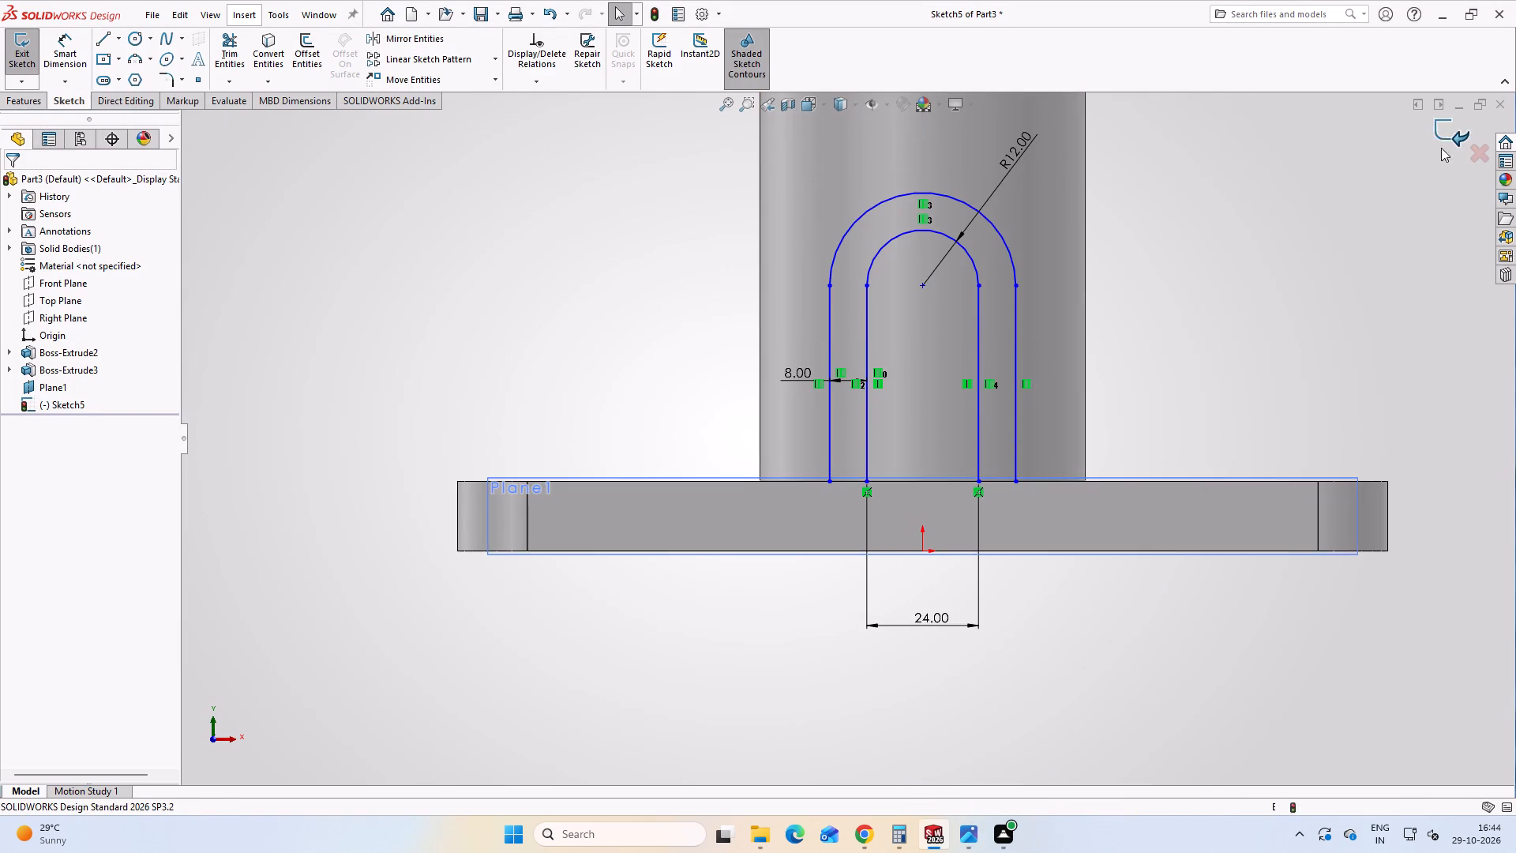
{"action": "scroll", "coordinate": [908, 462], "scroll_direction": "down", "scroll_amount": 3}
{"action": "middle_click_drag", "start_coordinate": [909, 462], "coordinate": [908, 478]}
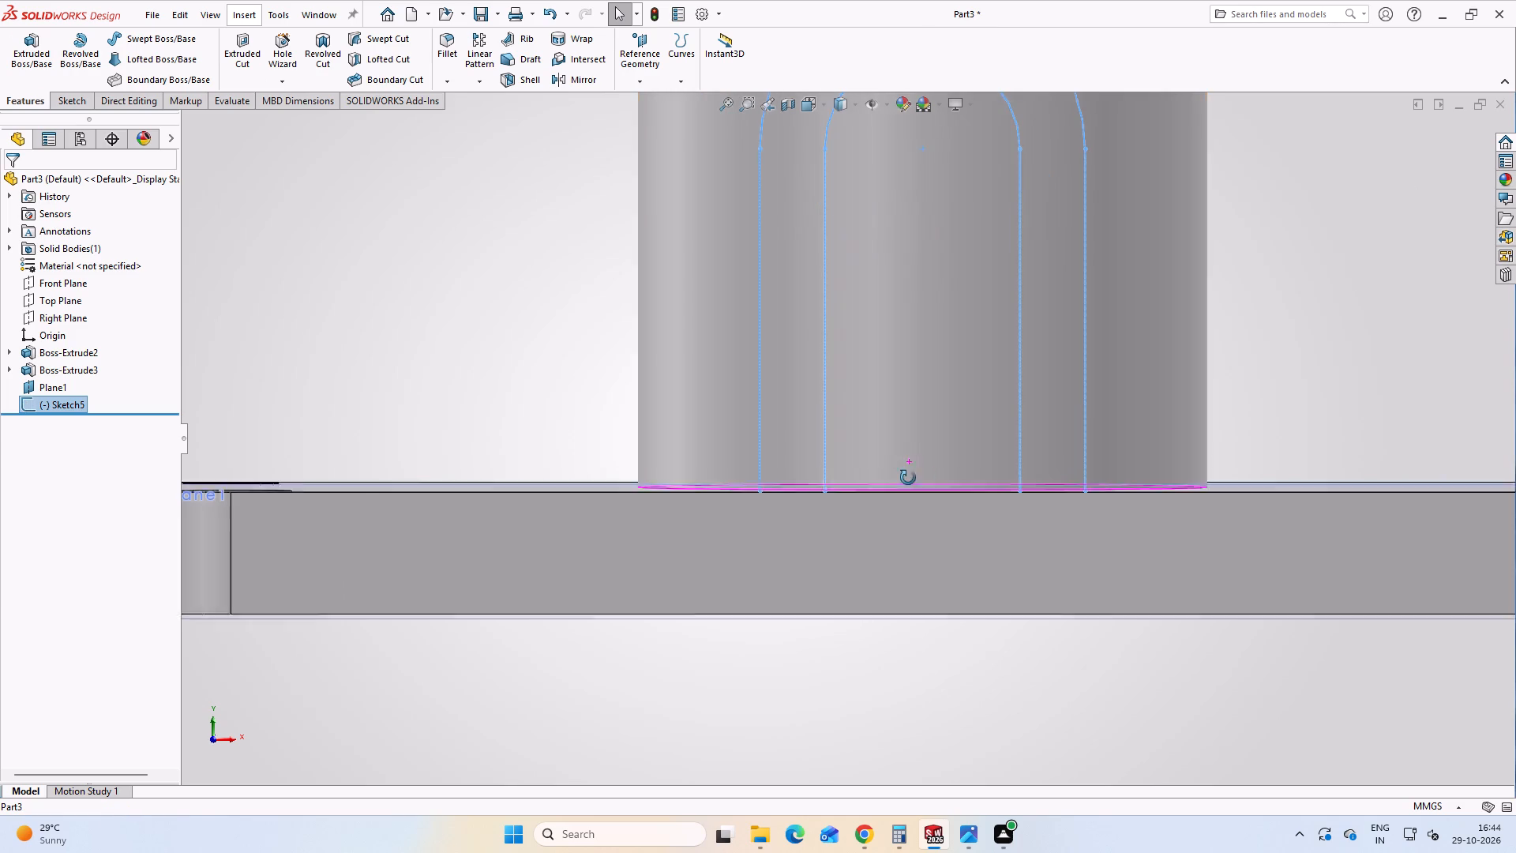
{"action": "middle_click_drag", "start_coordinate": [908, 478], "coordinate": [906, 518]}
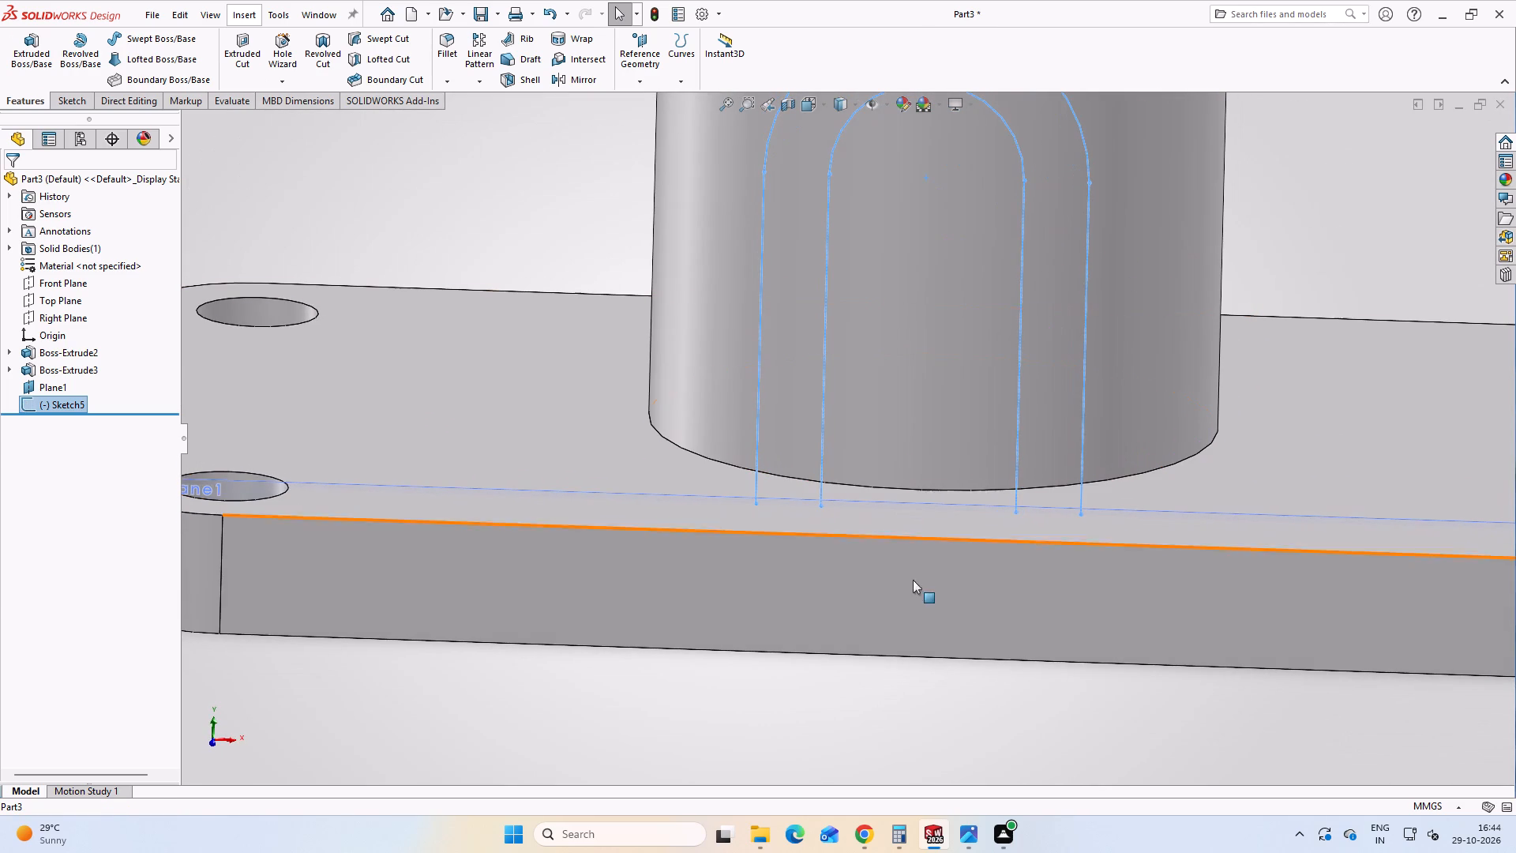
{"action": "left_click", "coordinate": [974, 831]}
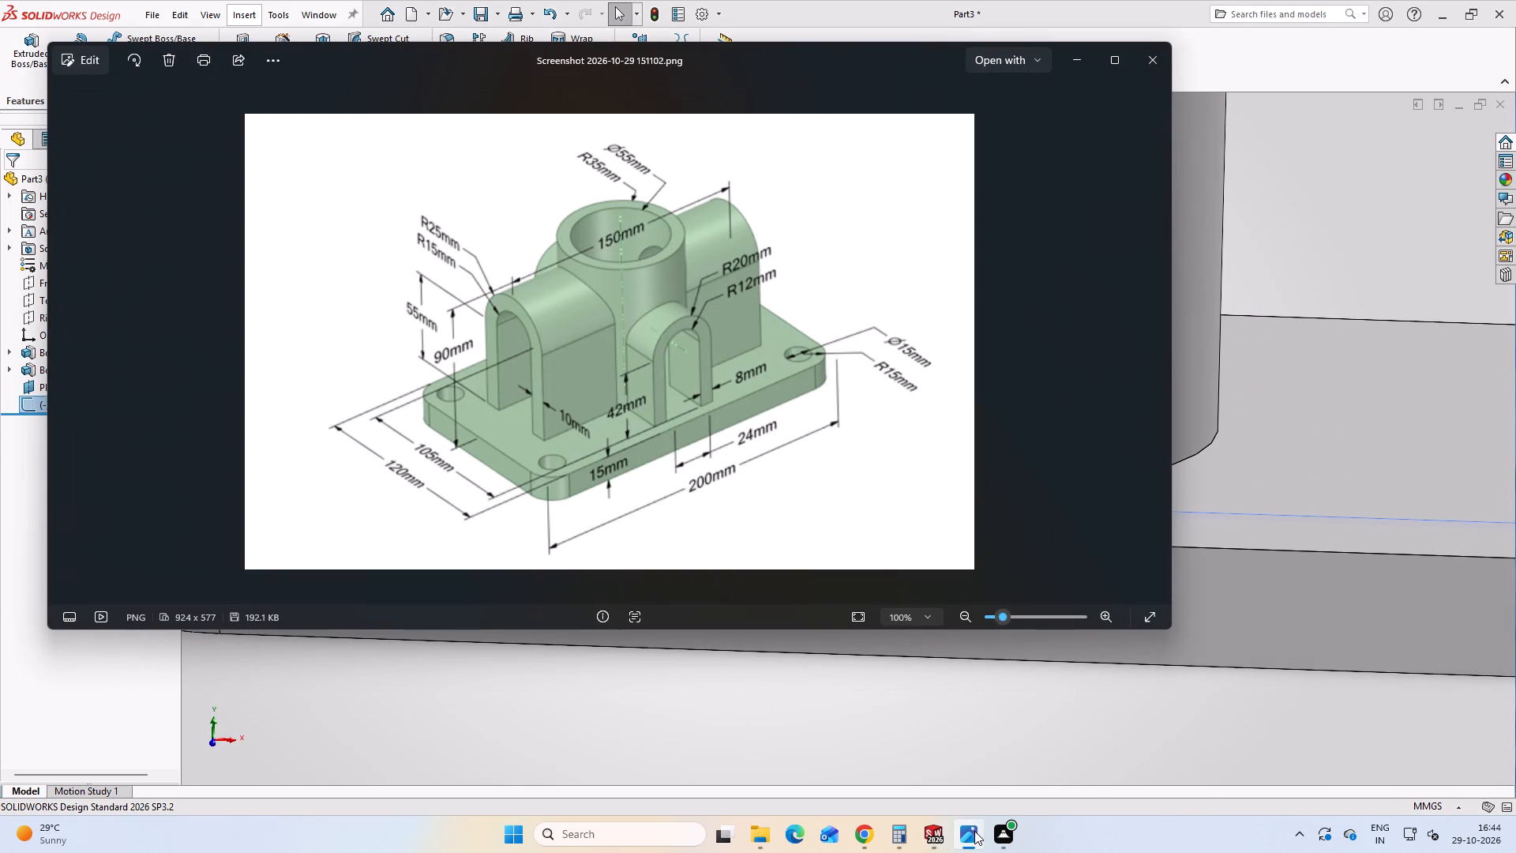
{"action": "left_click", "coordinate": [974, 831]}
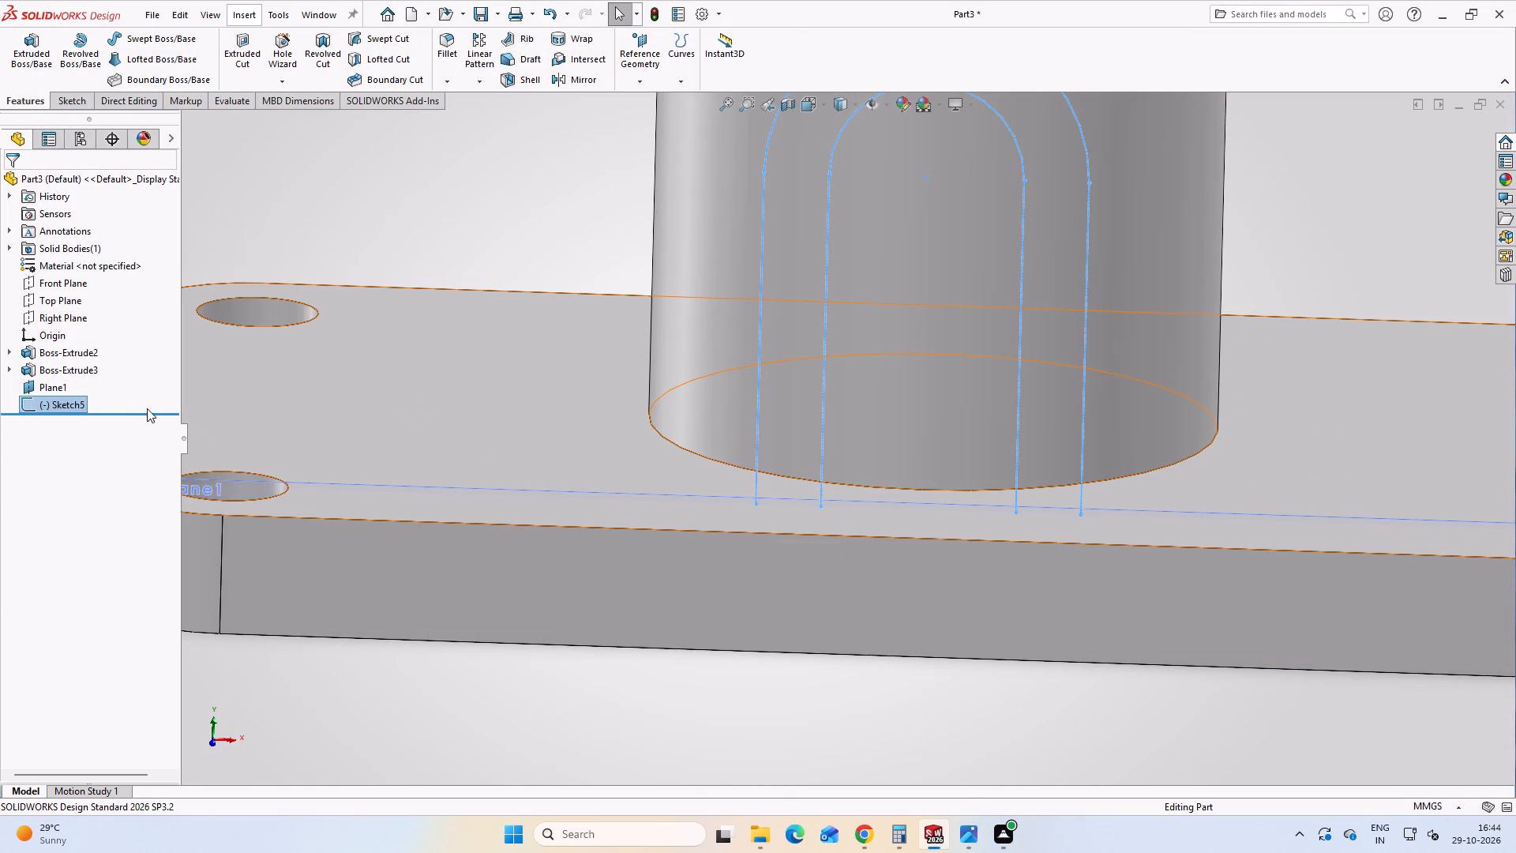
Reopen the arch sketch and close the left leg's bottom with a horizontal line between the inner and outer verticals.
{"action": "left_click", "coordinate": [69, 403]}
{"action": "left_click", "coordinate": [84, 355]}
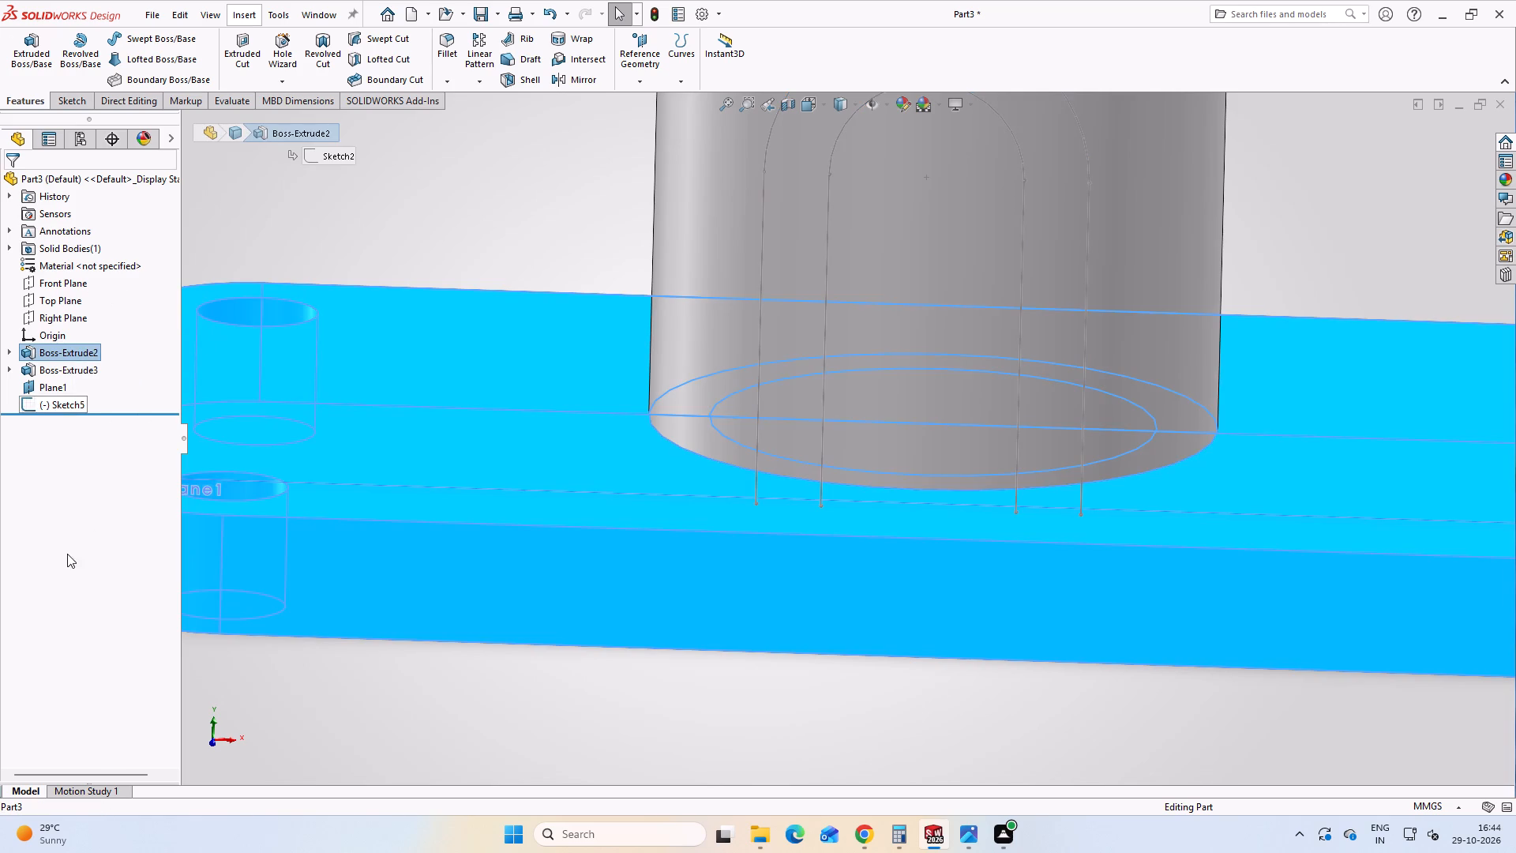
{"action": "left_click", "coordinate": [67, 554]}
{"action": "left_click", "coordinate": [40, 404]}
{"action": "left_click", "coordinate": [60, 352]}
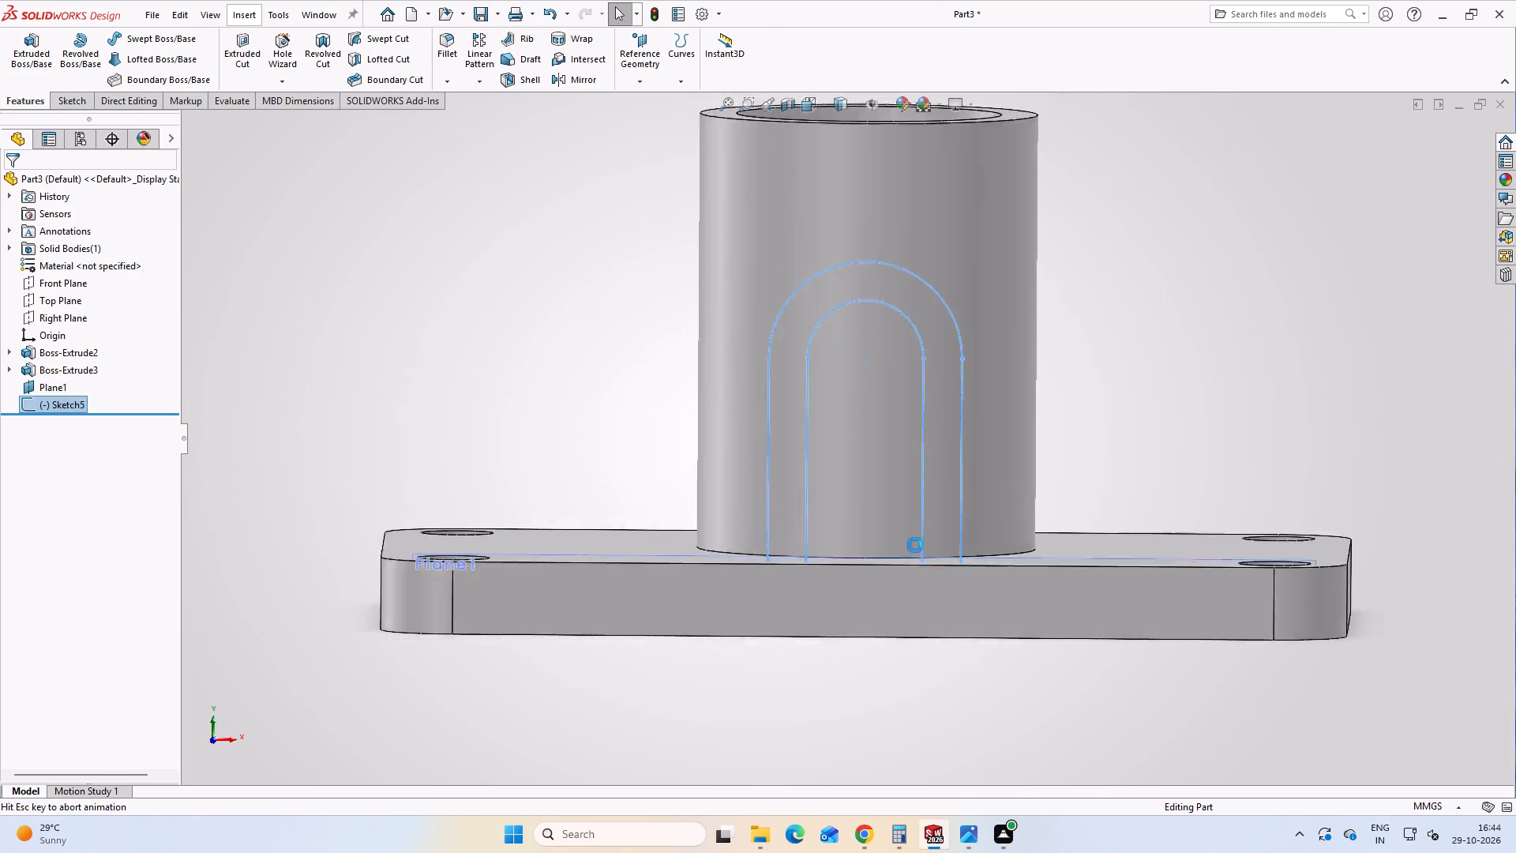
{"action": "left_click", "coordinate": [1296, 379]}
{"action": "left_click", "coordinate": [100, 41]}
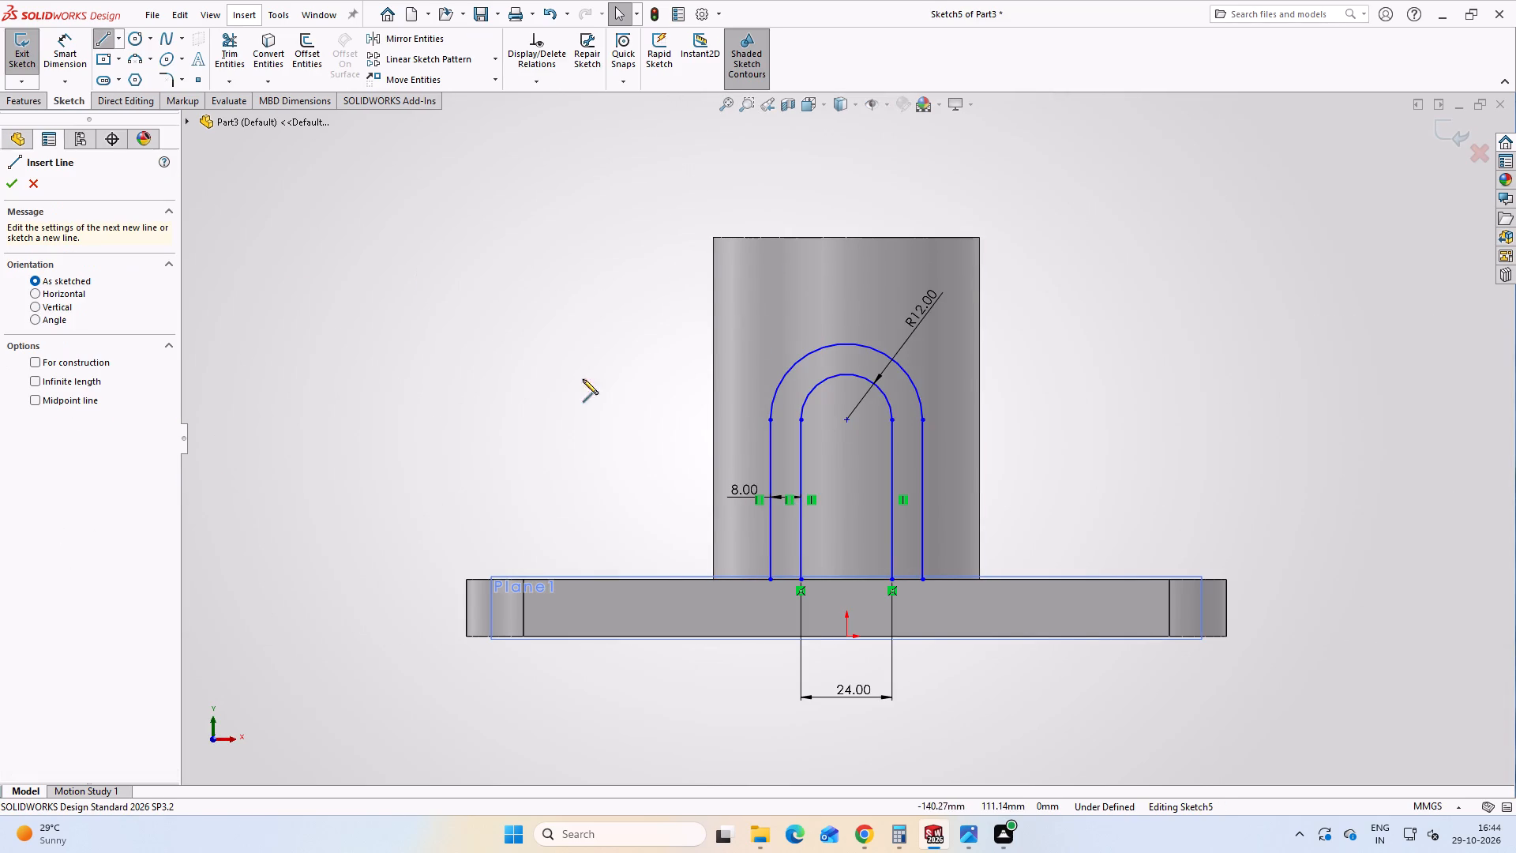
{"action": "left_click", "coordinate": [774, 584]}
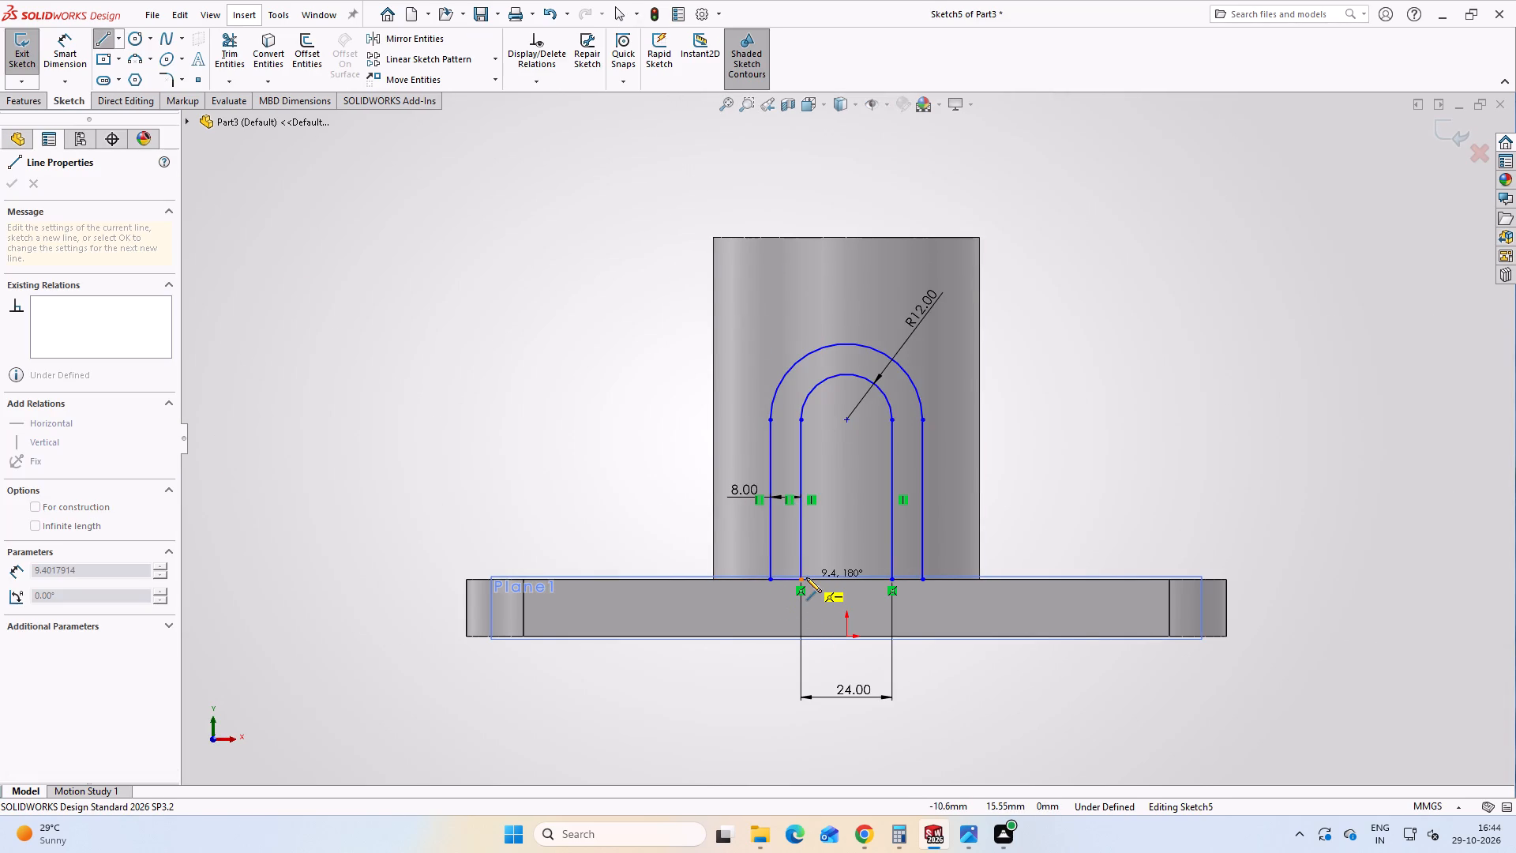
{"action": "left_click", "coordinate": [805, 580]}
{"action": "key", "text": "Escape"}
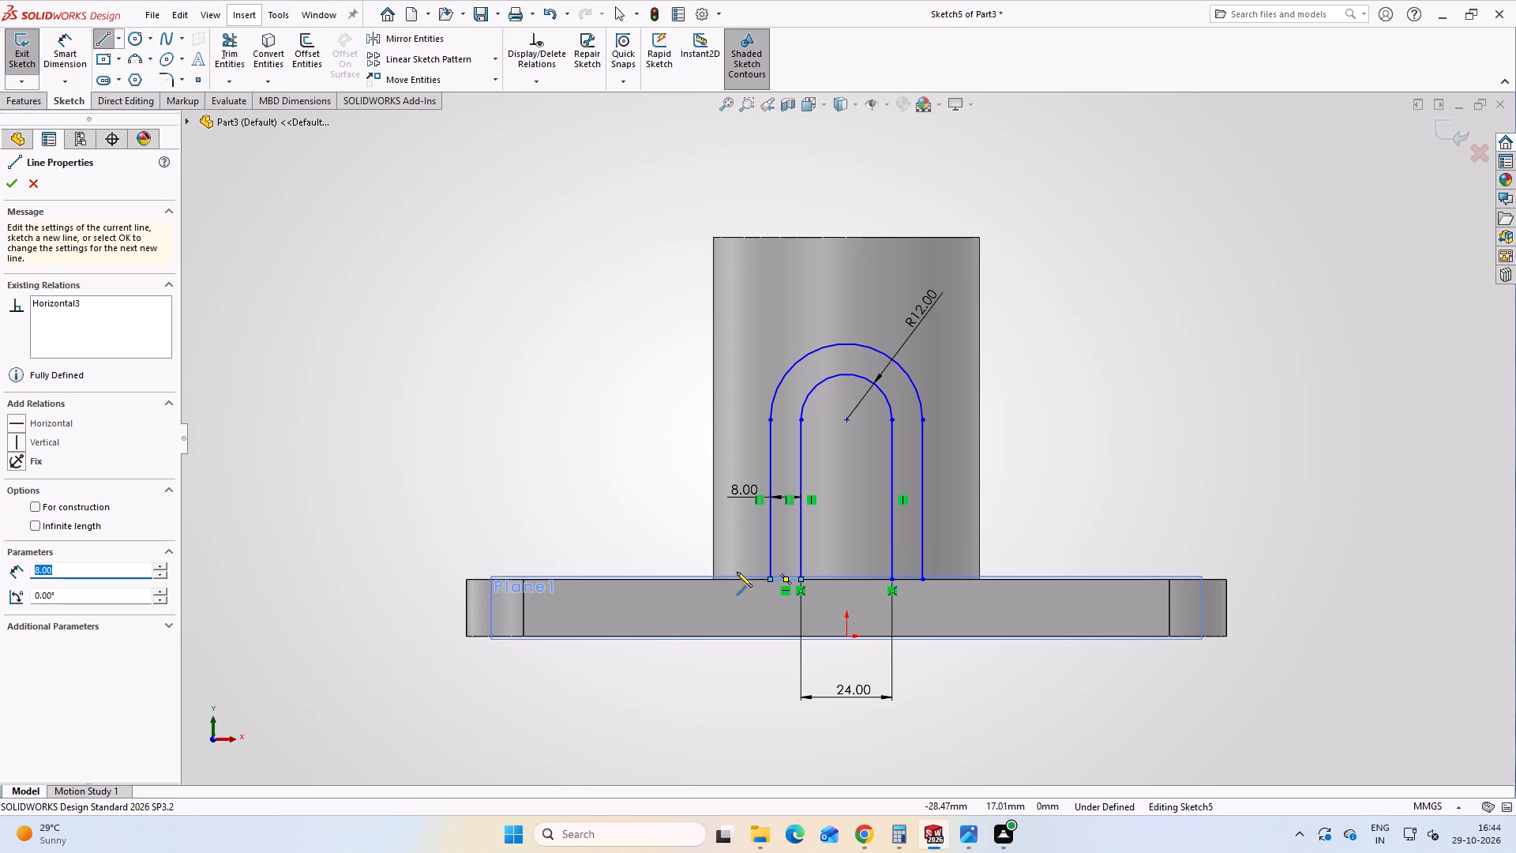
{"action": "key", "text": "Escape"}
Close the right leg's bottom with a horizontal line between the inner and outer verticals, and exit the sketch.
{"action": "scroll", "coordinate": [821, 565], "scroll_direction": "down", "scroll_amount": 8}
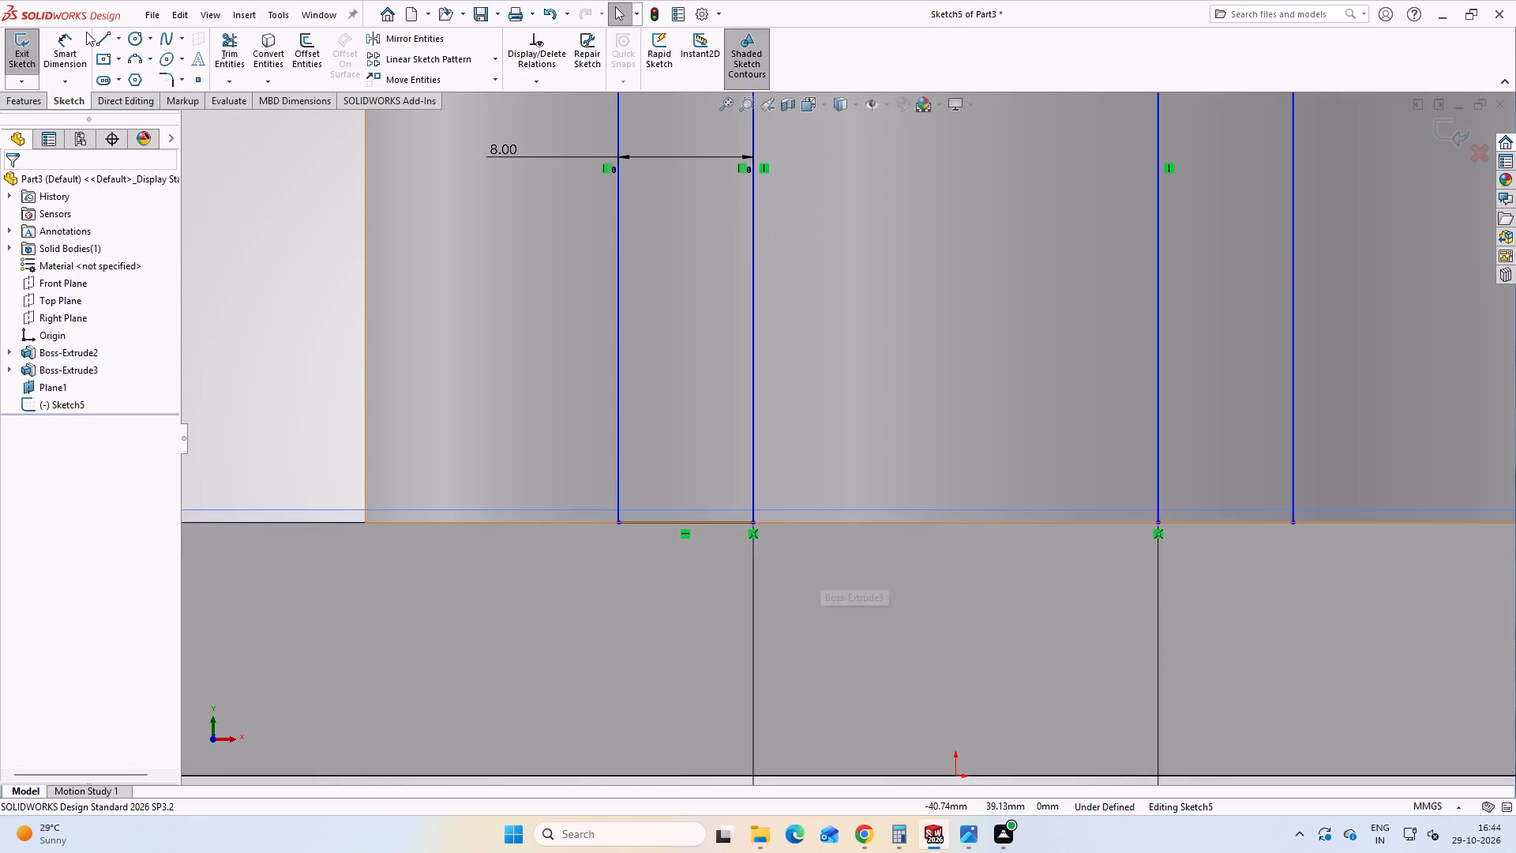
{"action": "left_click", "coordinate": [98, 36]}
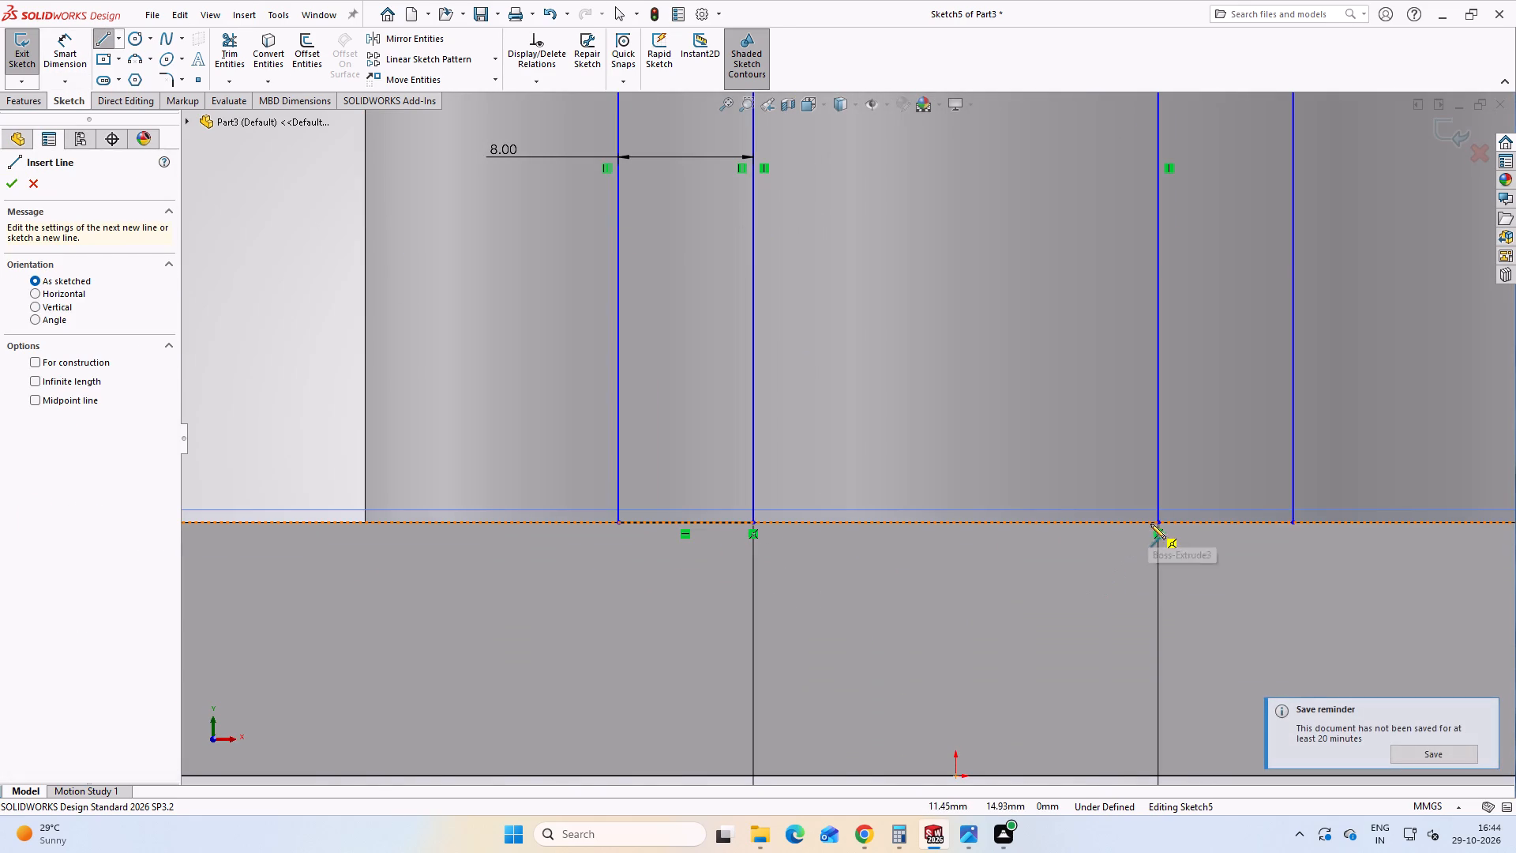
{"action": "left_click", "coordinate": [1158, 522]}
{"action": "left_click", "coordinate": [1293, 525]}
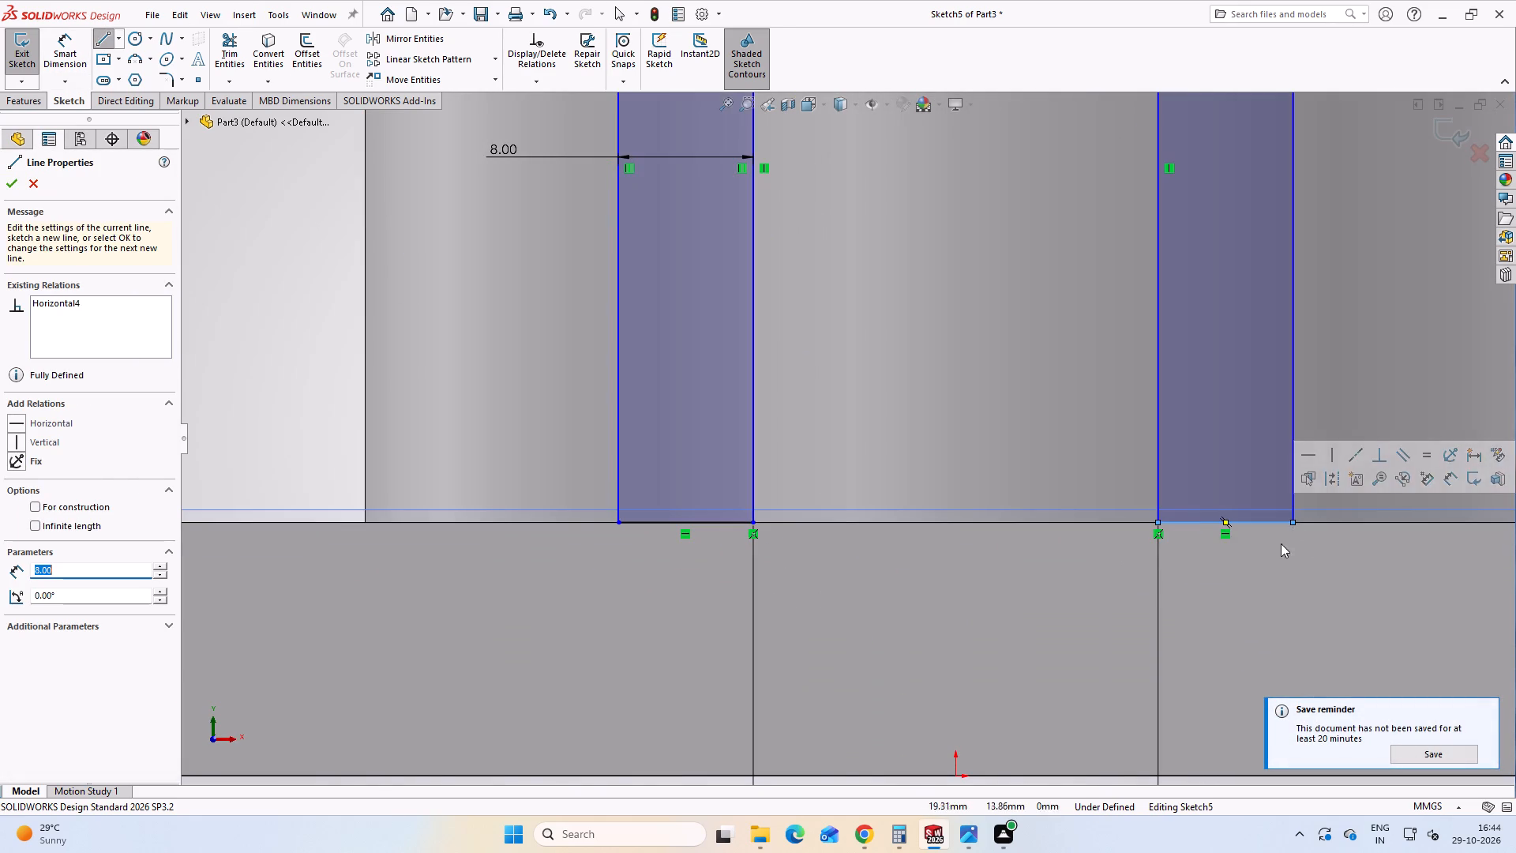
{"action": "key", "text": "Escape"}
{"action": "scroll", "coordinate": [1256, 561], "scroll_direction": "up", "scroll_amount": 7}
{"action": "key", "text": "Escape"}
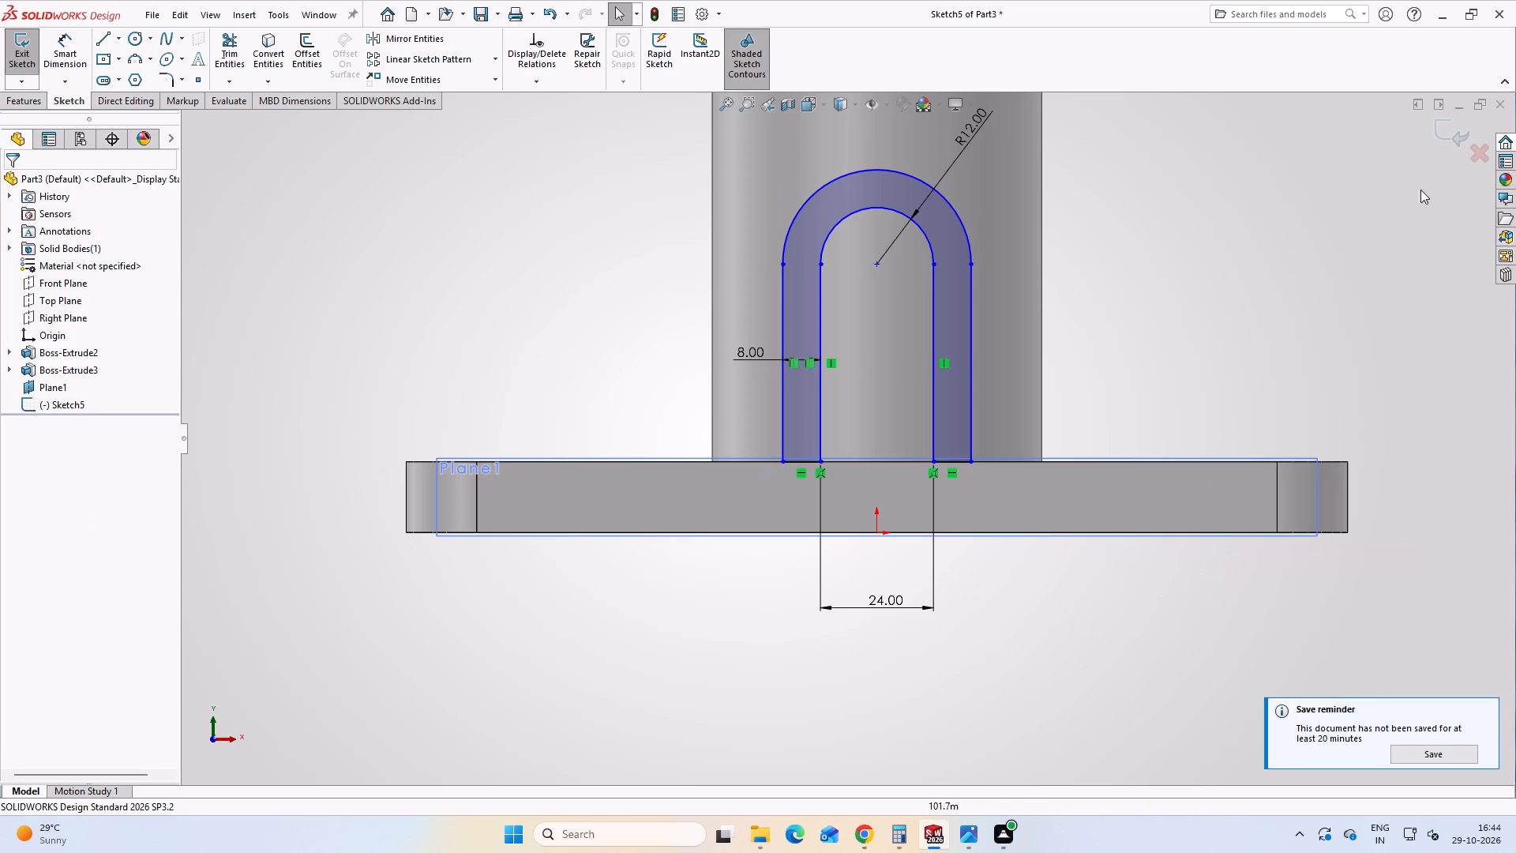
{"action": "left_click", "coordinate": [1452, 133]}
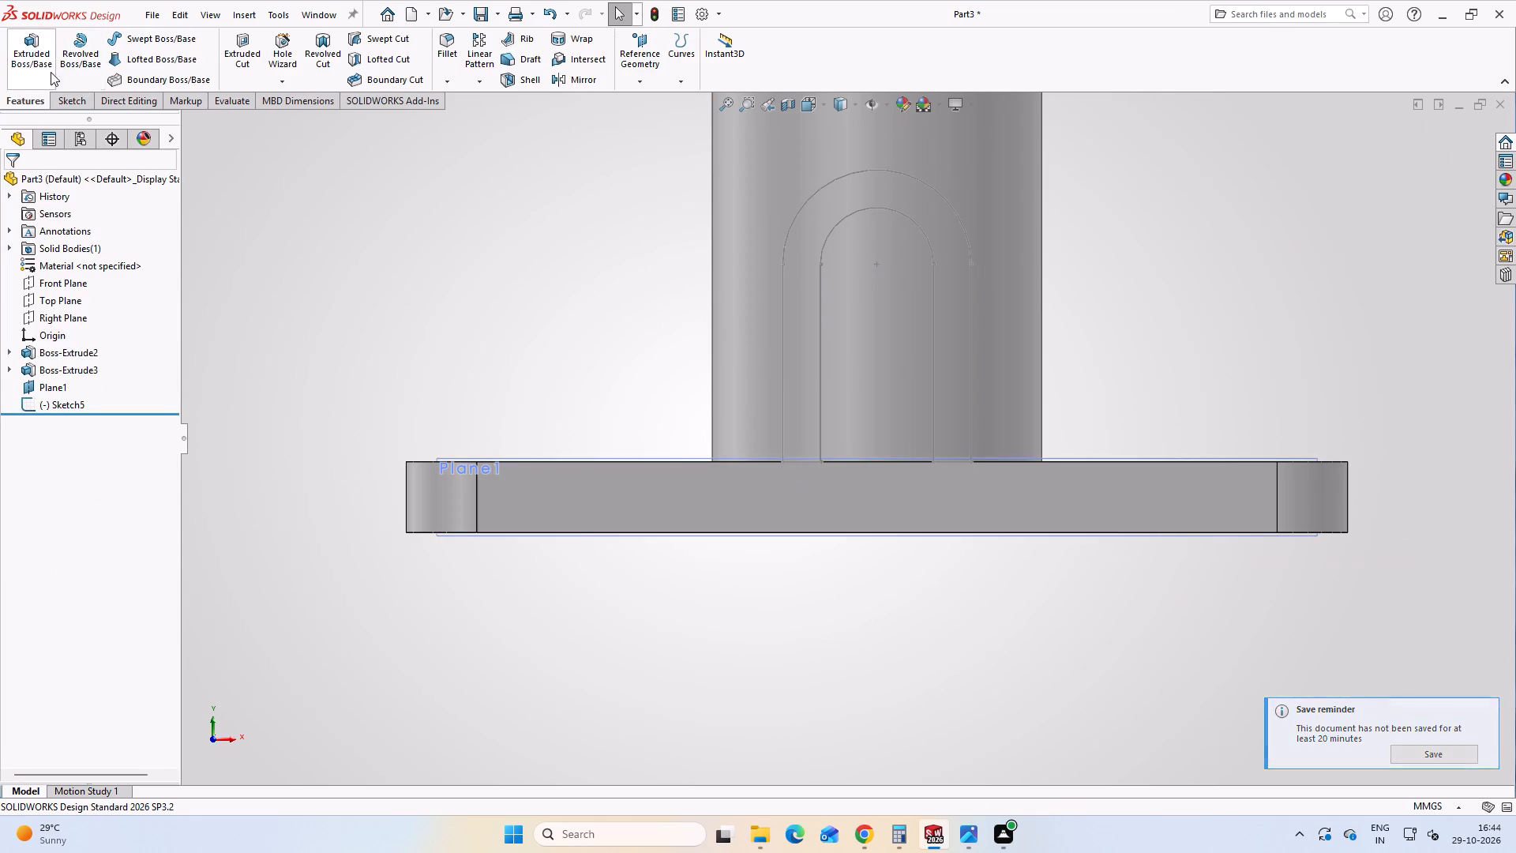
Extrude the closed front arch profile 24 mm from its sketch plane toward the hollow cylinder, with the result merged.
{"action": "left_click", "coordinate": [32, 36]}
{"action": "middle_click_drag", "start_coordinate": [1032, 343], "coordinate": [990, 485]}
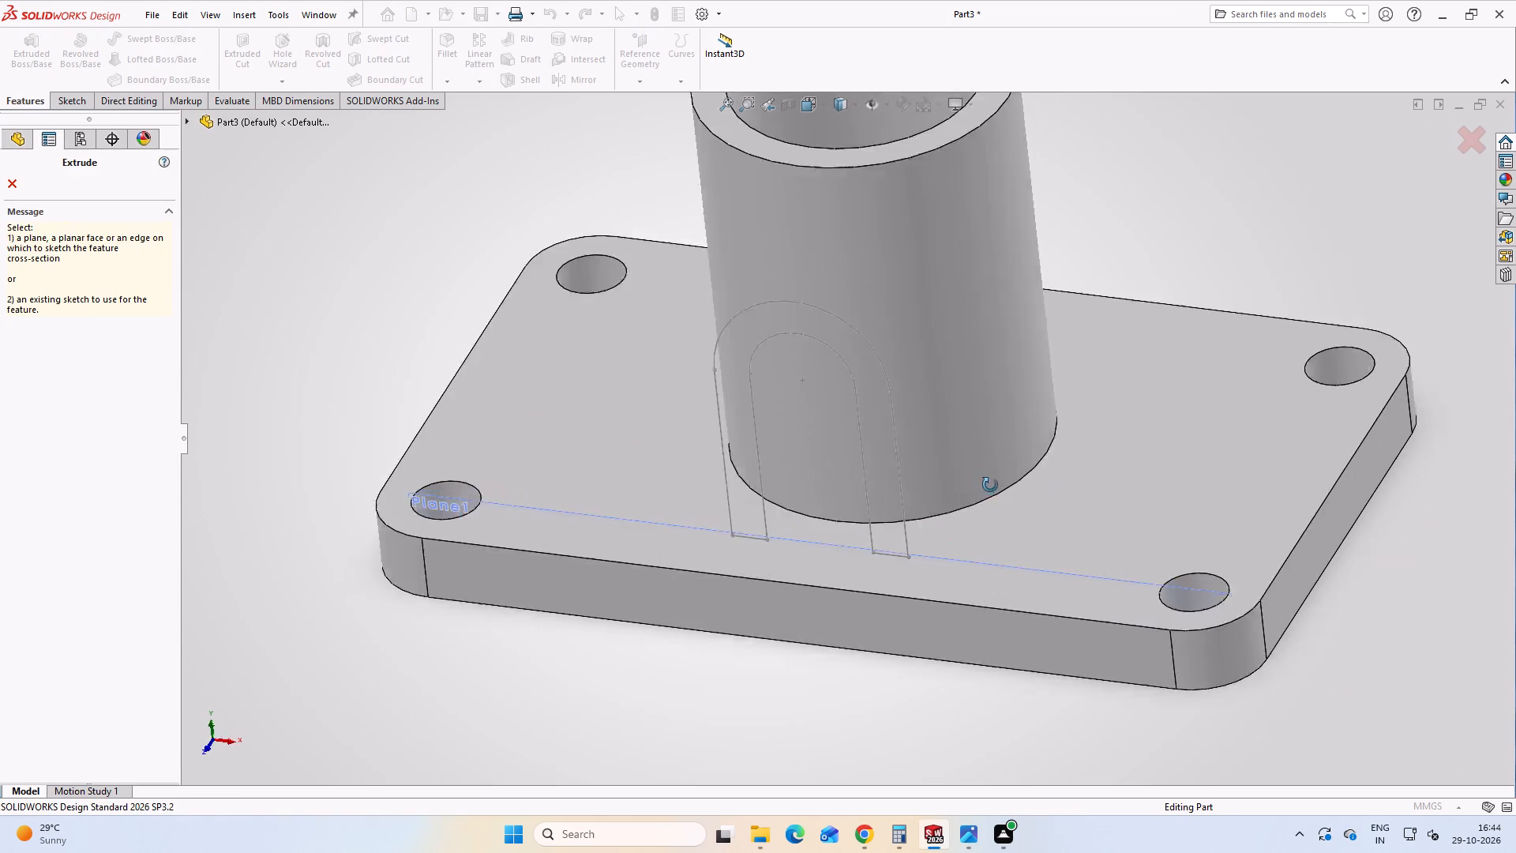
{"action": "middle_click_drag", "start_coordinate": [990, 485], "coordinate": [924, 571]}
{"action": "left_click", "coordinate": [814, 498]}
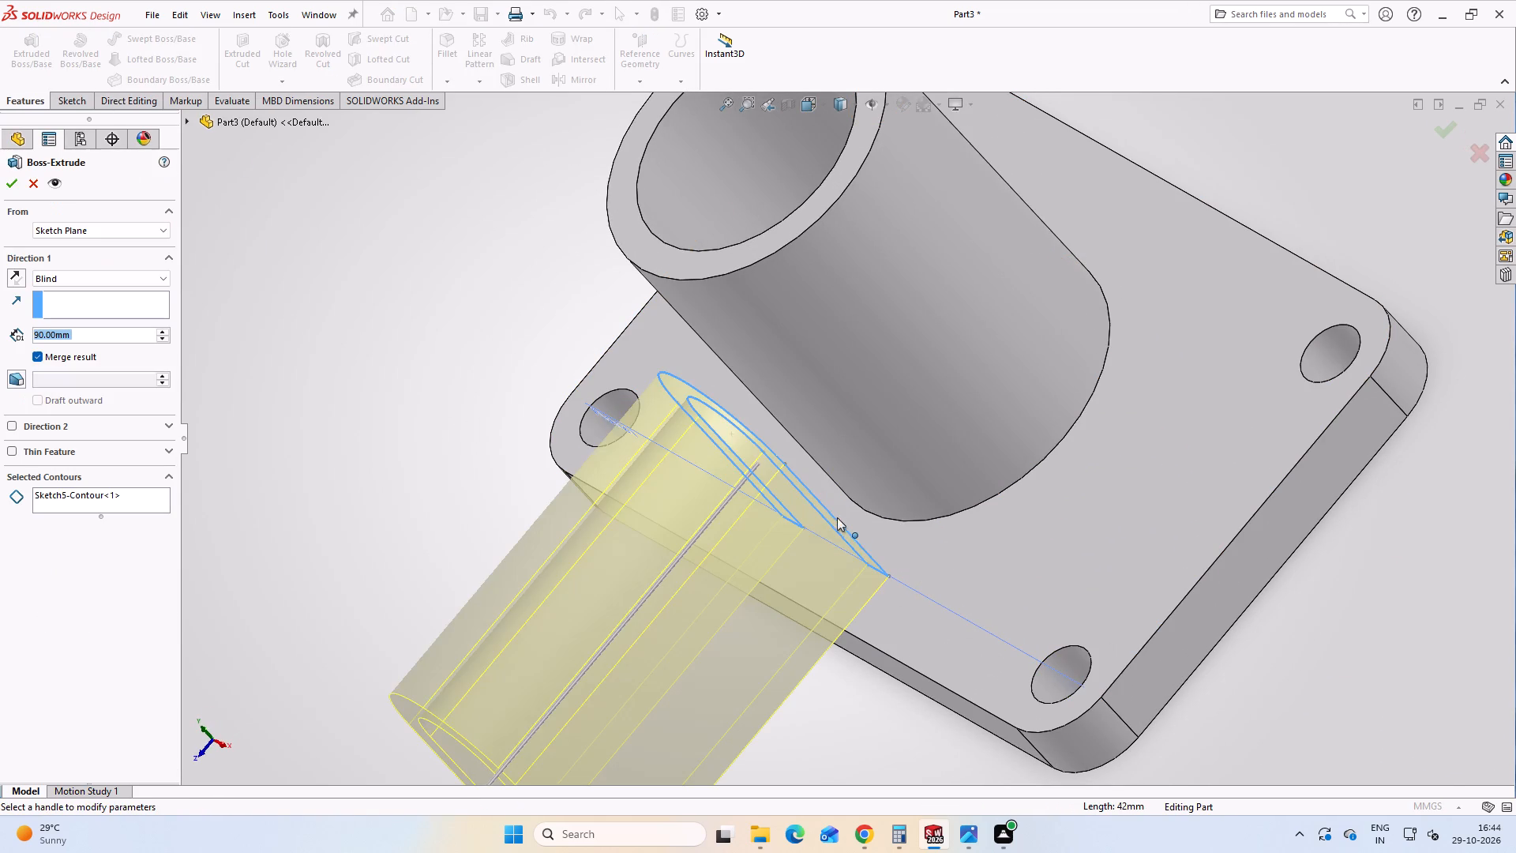
{"action": "middle_click_drag", "start_coordinate": [876, 510], "coordinate": [935, 399]}
{"action": "left_click_drag", "start_coordinate": [645, 655], "coordinate": [775, 434]}
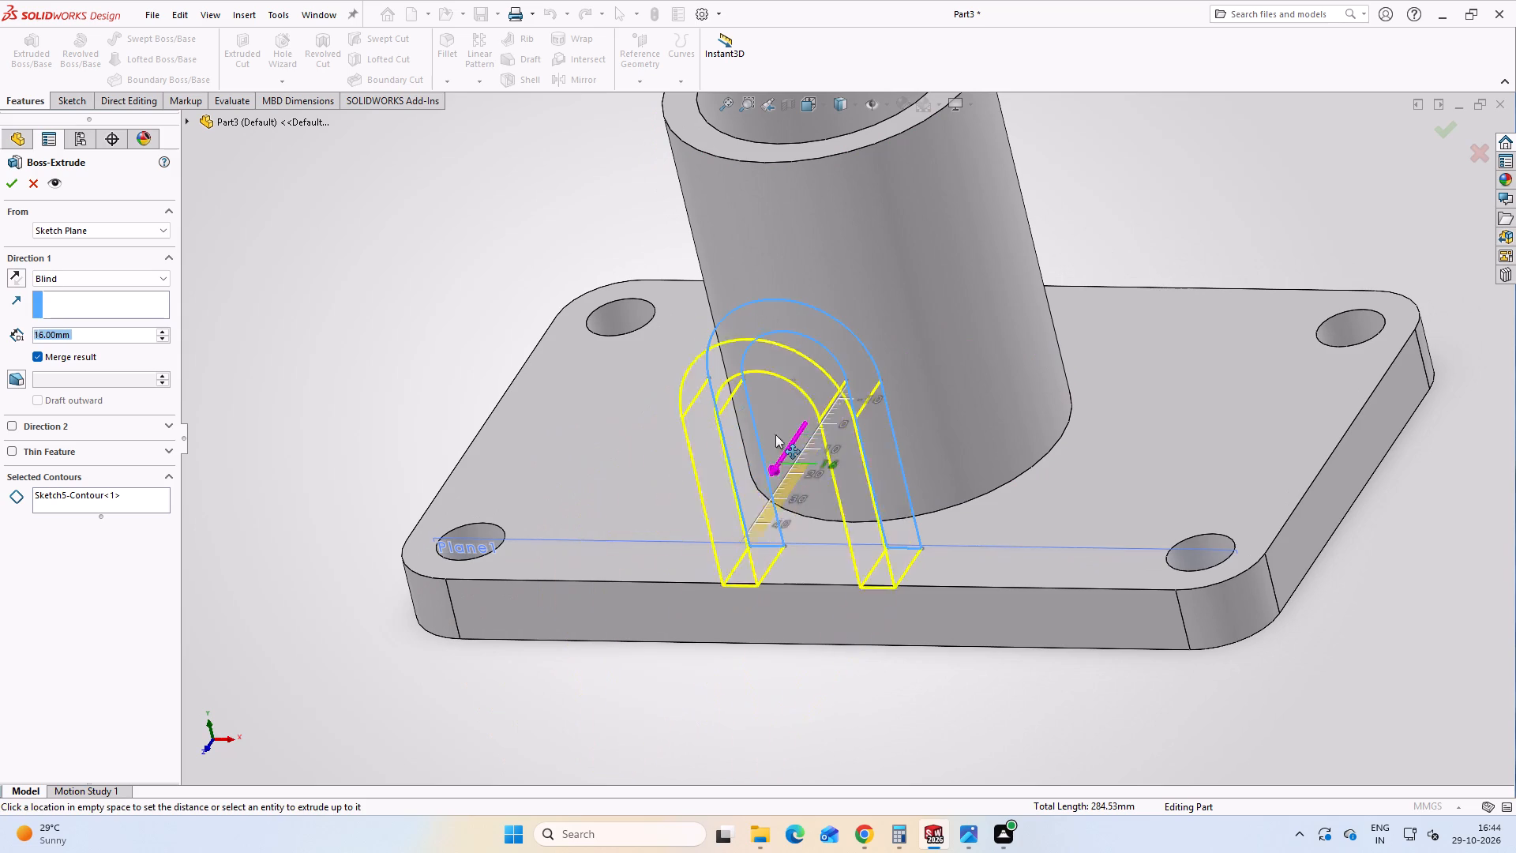
{"action": "left_click_drag", "start_coordinate": [775, 434], "coordinate": [819, 362]}
{"action": "middle_click_drag", "start_coordinate": [895, 367], "coordinate": [801, 473]}
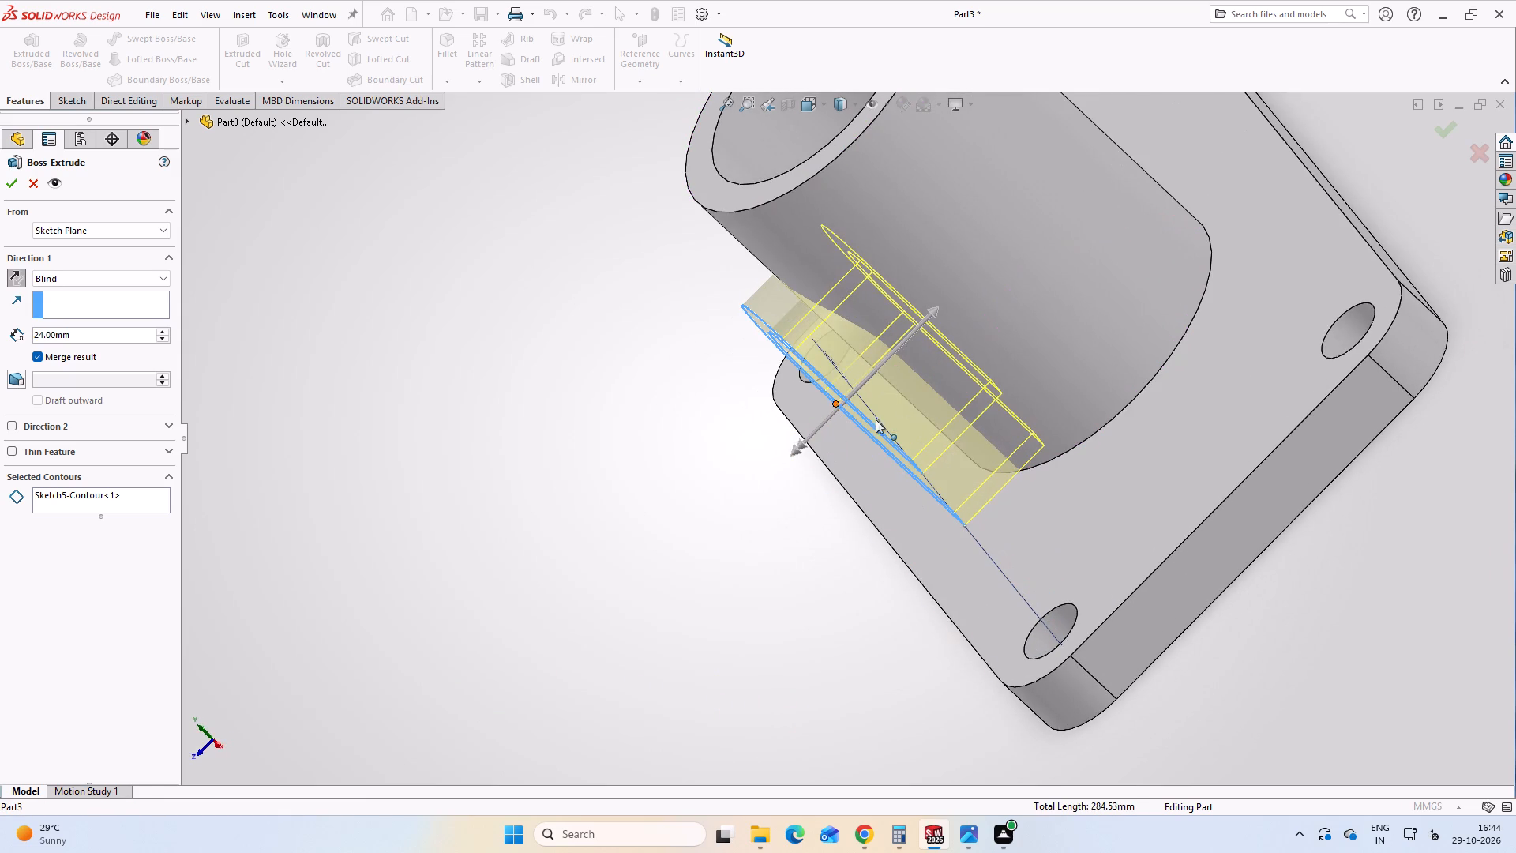
{"action": "middle_click_drag", "start_coordinate": [953, 353], "coordinate": [1026, 239]}
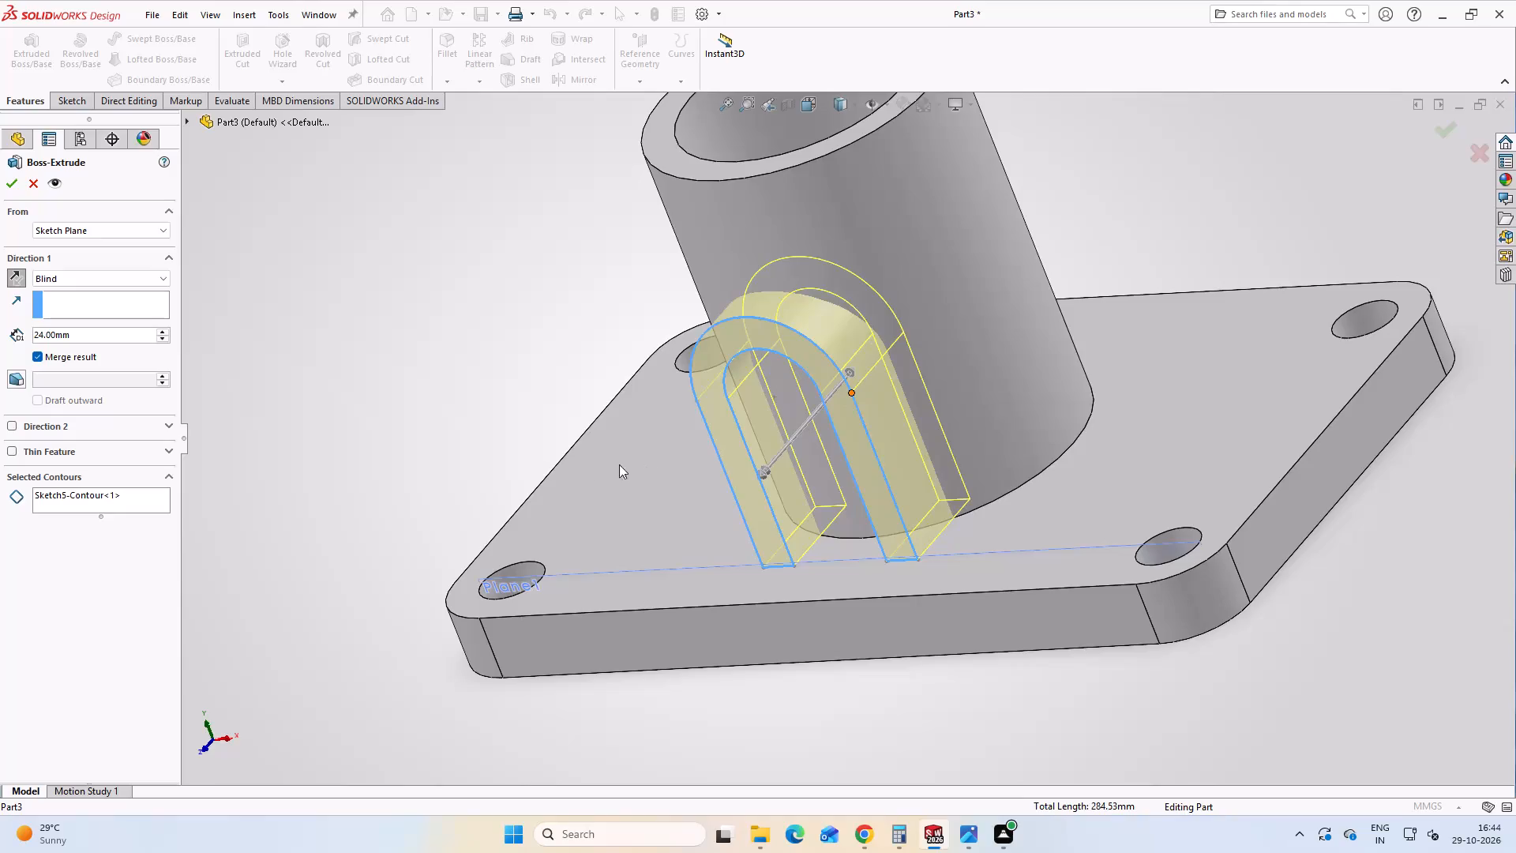
{"action": "left_click", "coordinate": [8, 186]}
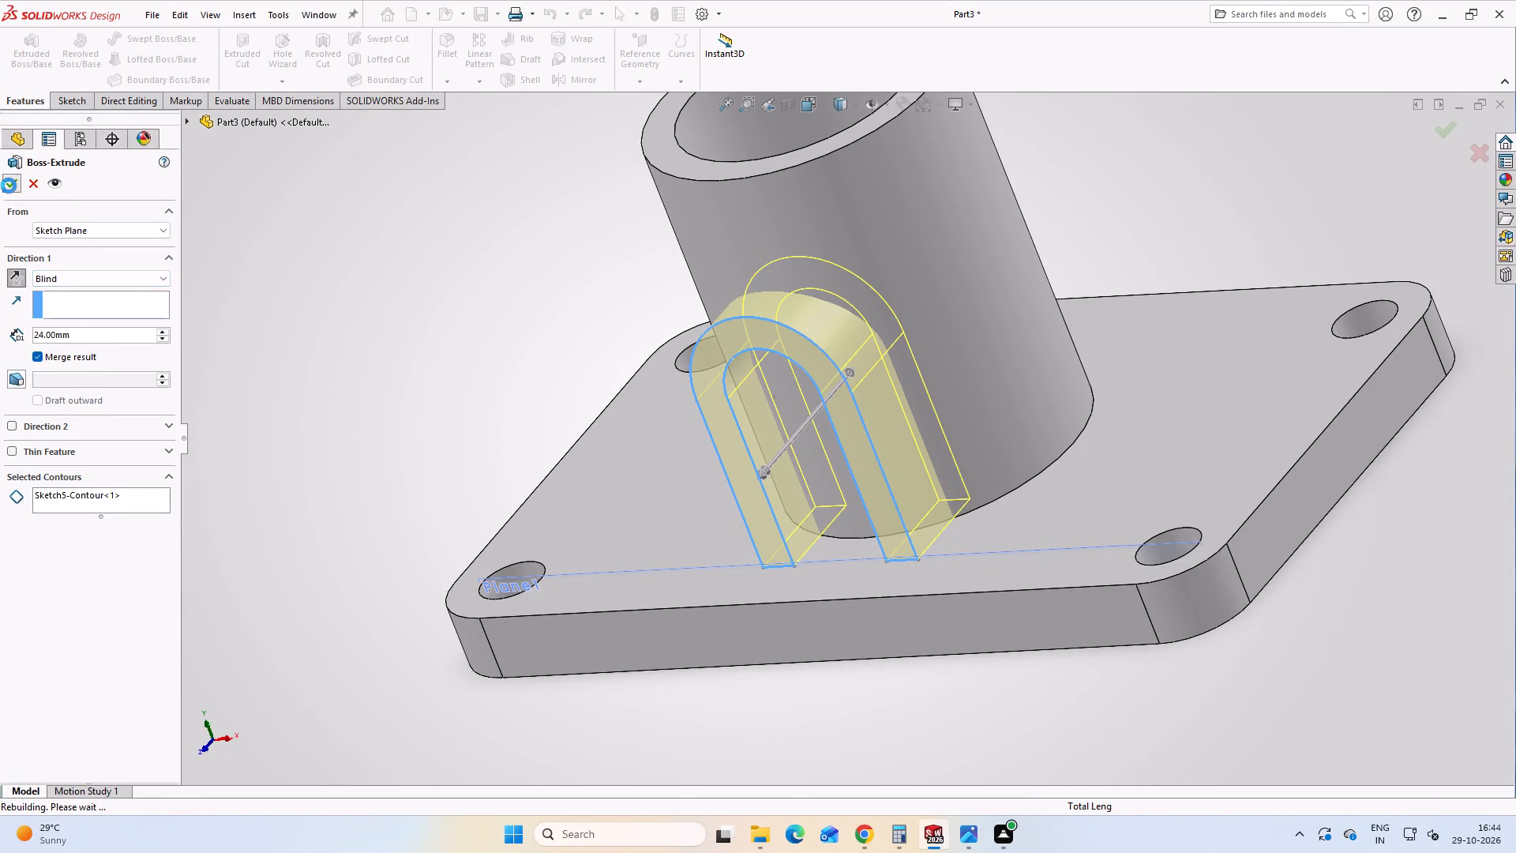
{"action": "left_click", "coordinate": [403, 374]}
Check the reference image and set Plane1's offset from the plate's long front face to 7.5 mm.
{"action": "scroll", "coordinate": [791, 478], "scroll_direction": "up", "scroll_amount": 1}
{"action": "middle_click_drag", "start_coordinate": [844, 452], "coordinate": [989, 376]}
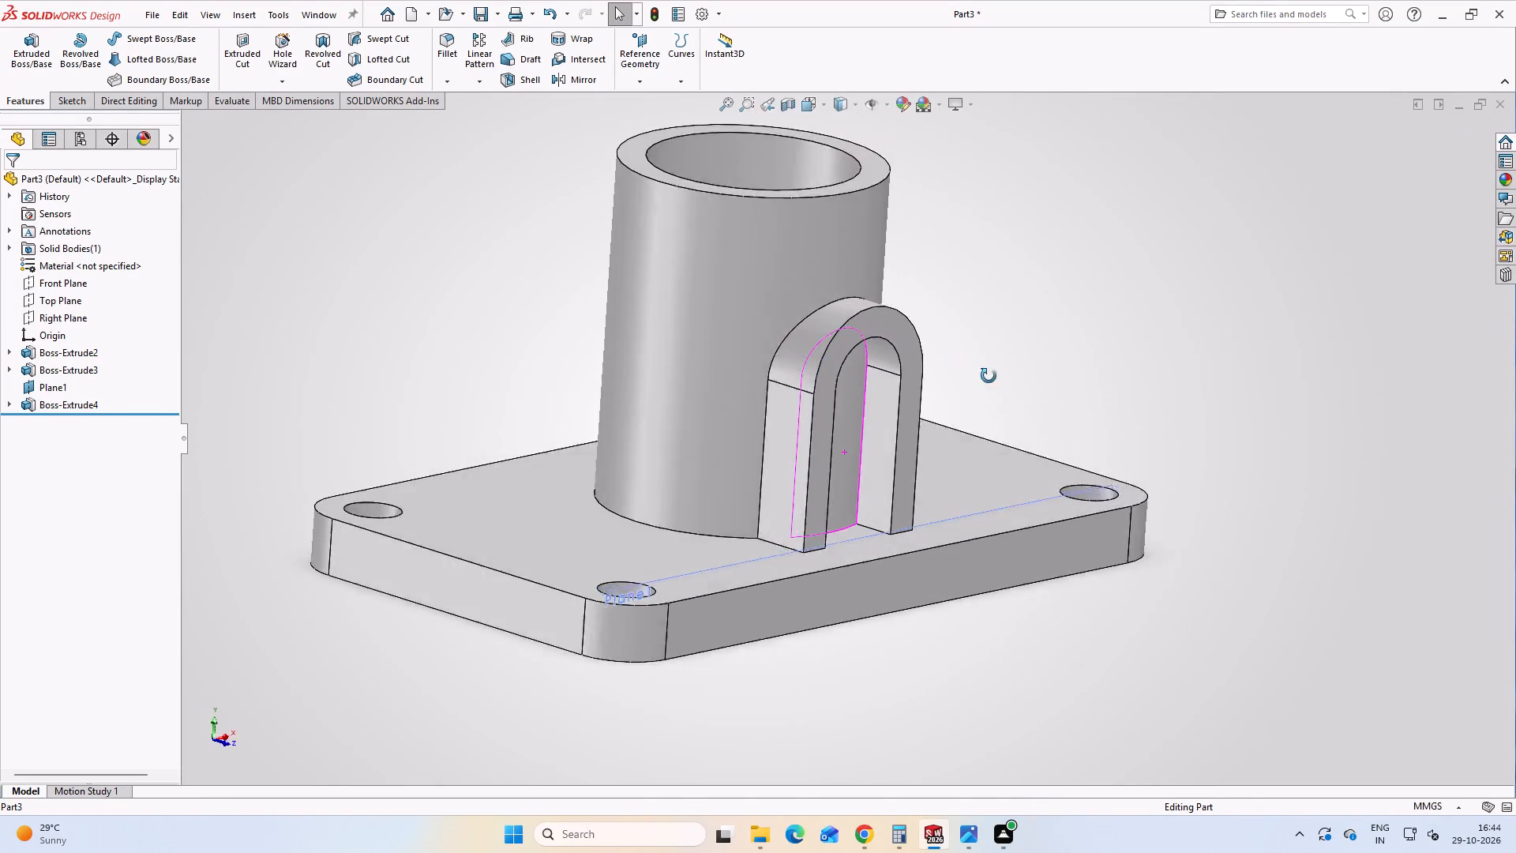
{"action": "middle_click_drag", "start_coordinate": [989, 376], "coordinate": [1005, 441]}
{"action": "left_click", "coordinate": [972, 842]}
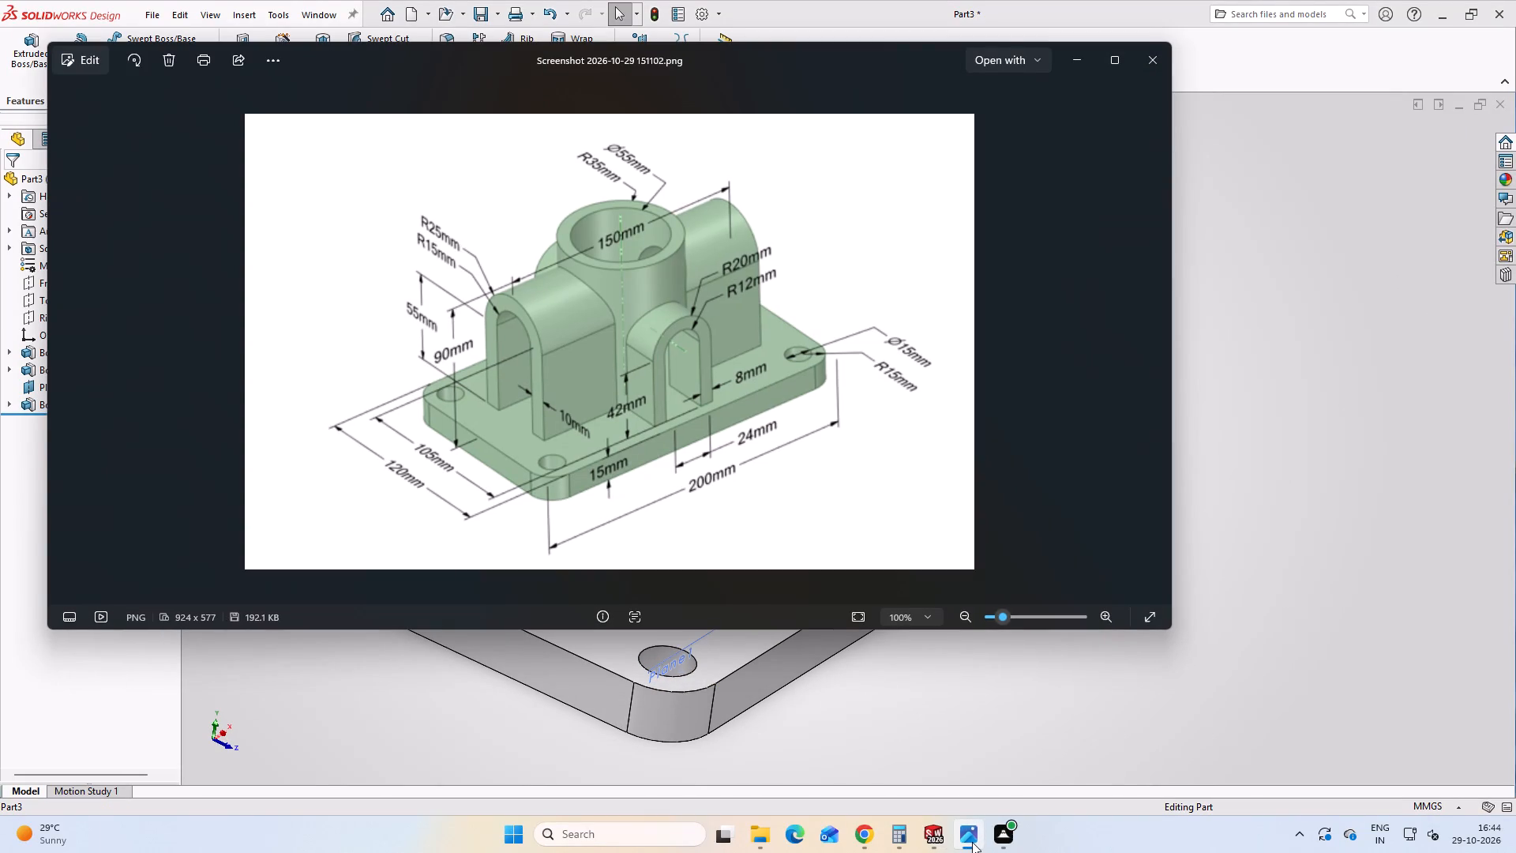
{"action": "left_click", "coordinate": [972, 842]}
{"action": "left_click", "coordinate": [969, 840]}
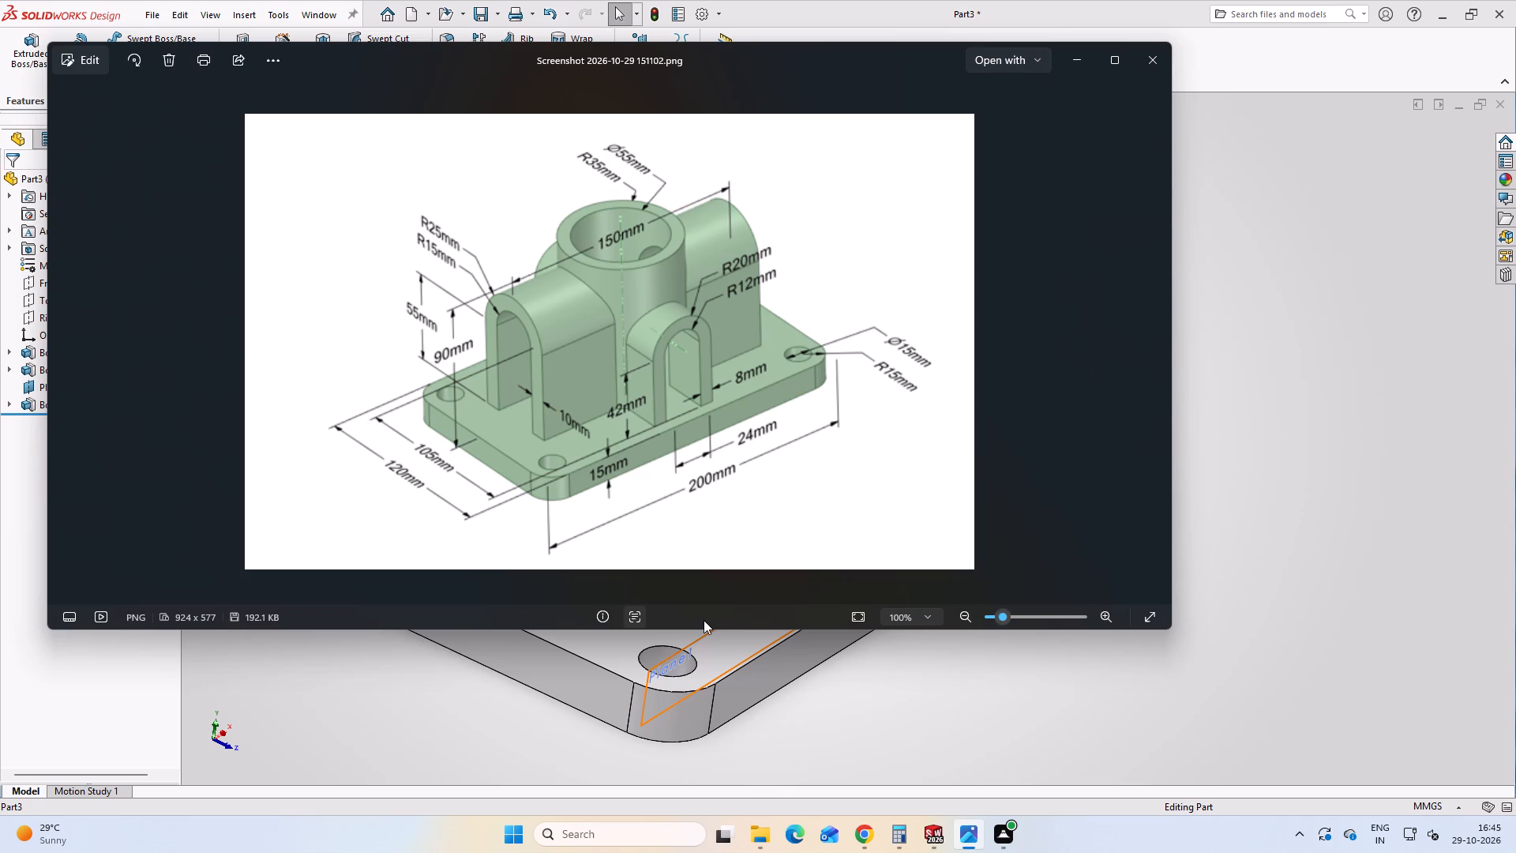
{"action": "left_click", "coordinate": [929, 692]}
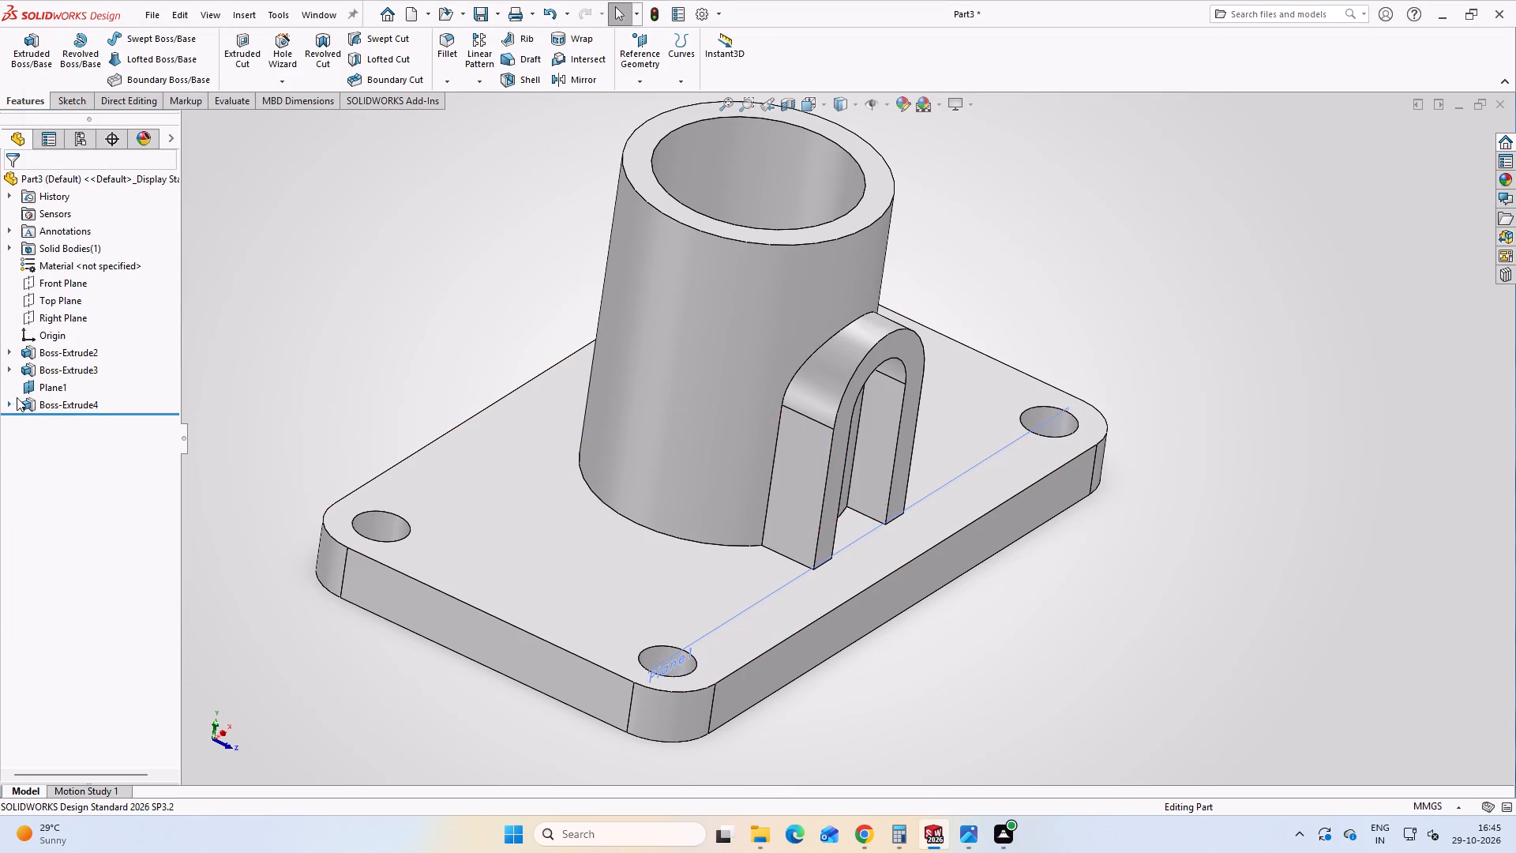
{"action": "left_click", "coordinate": [54, 385]}
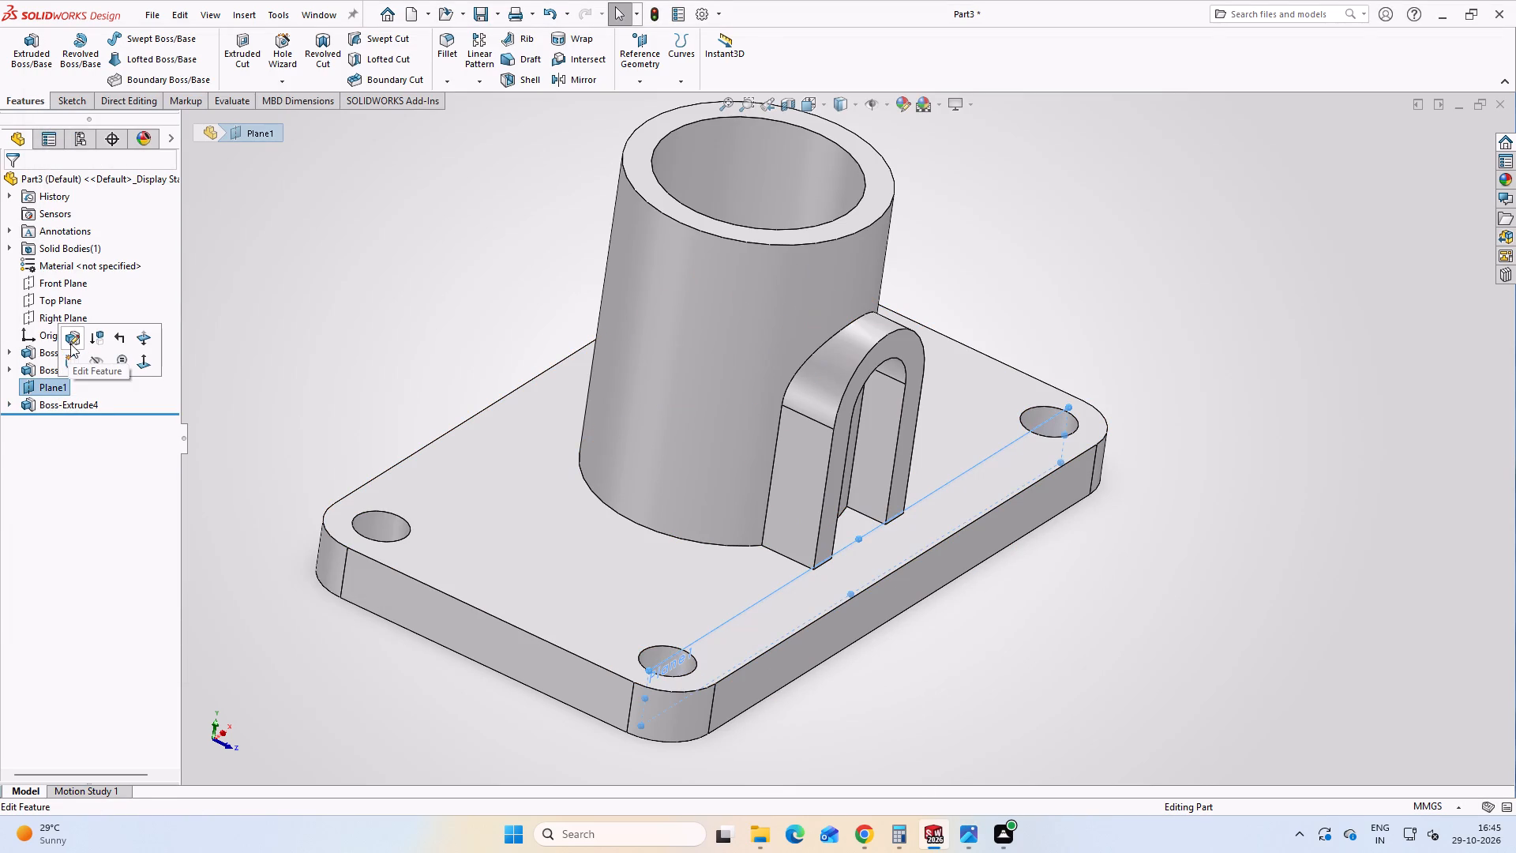
{"action": "left_click", "coordinate": [70, 344]}
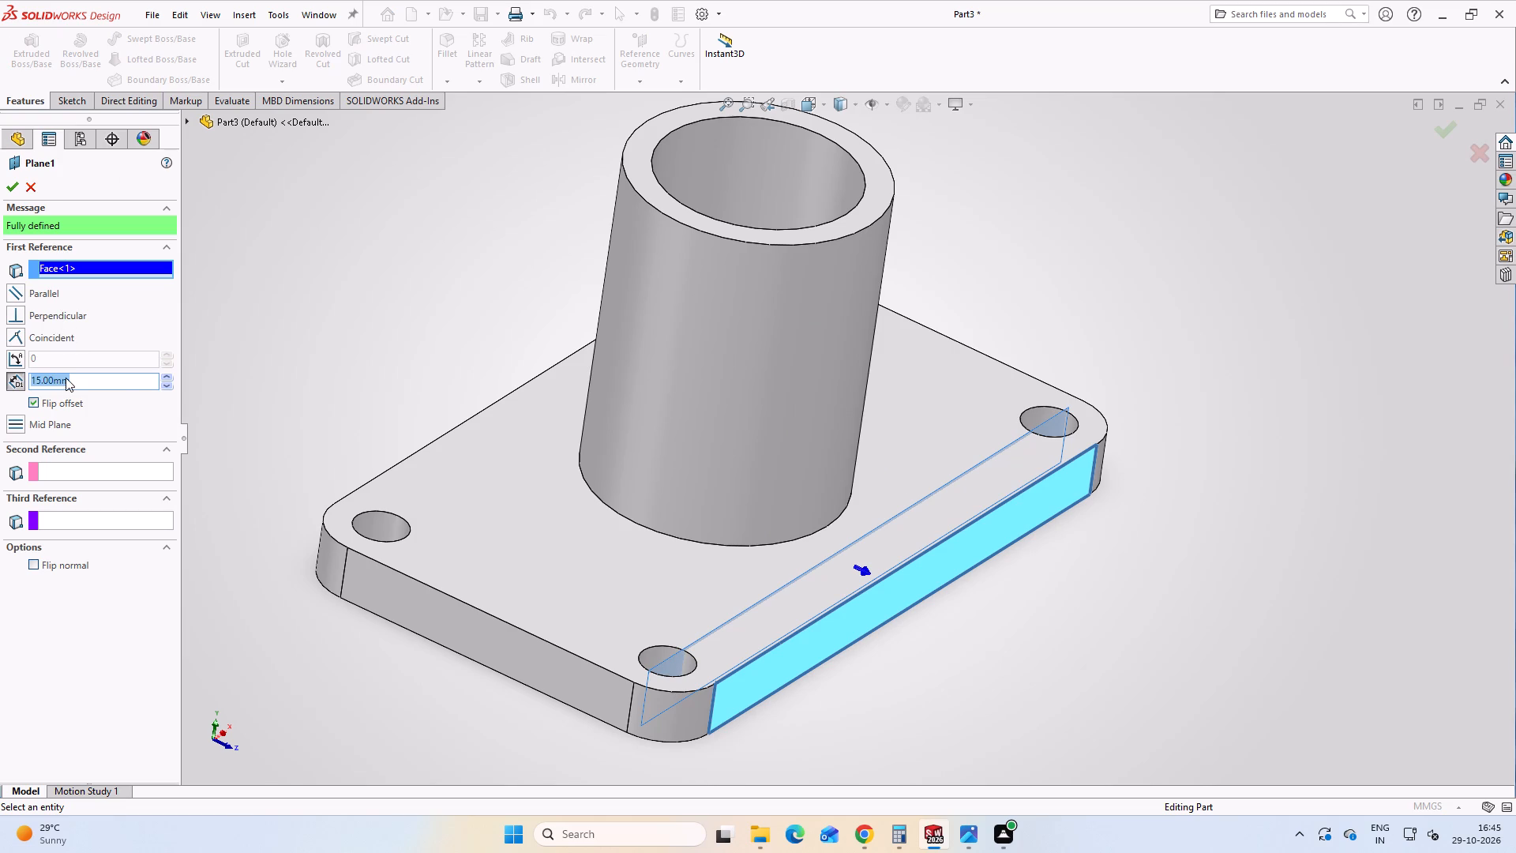
{"action": "type", "text": "7.5"}
{"action": "key", "text": "Return"}
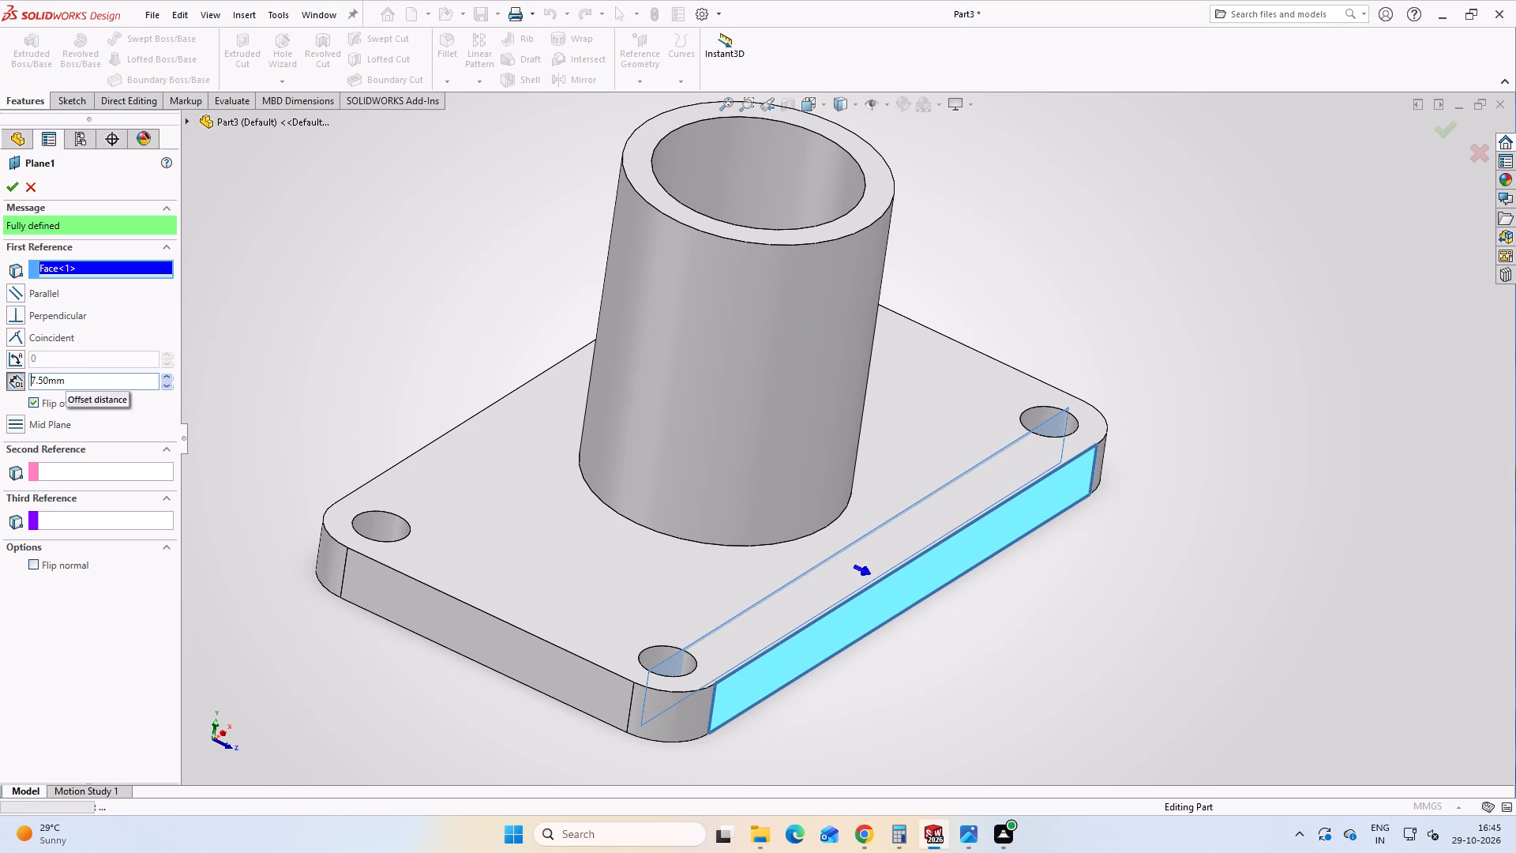
{"action": "left_click", "coordinate": [8, 190]}
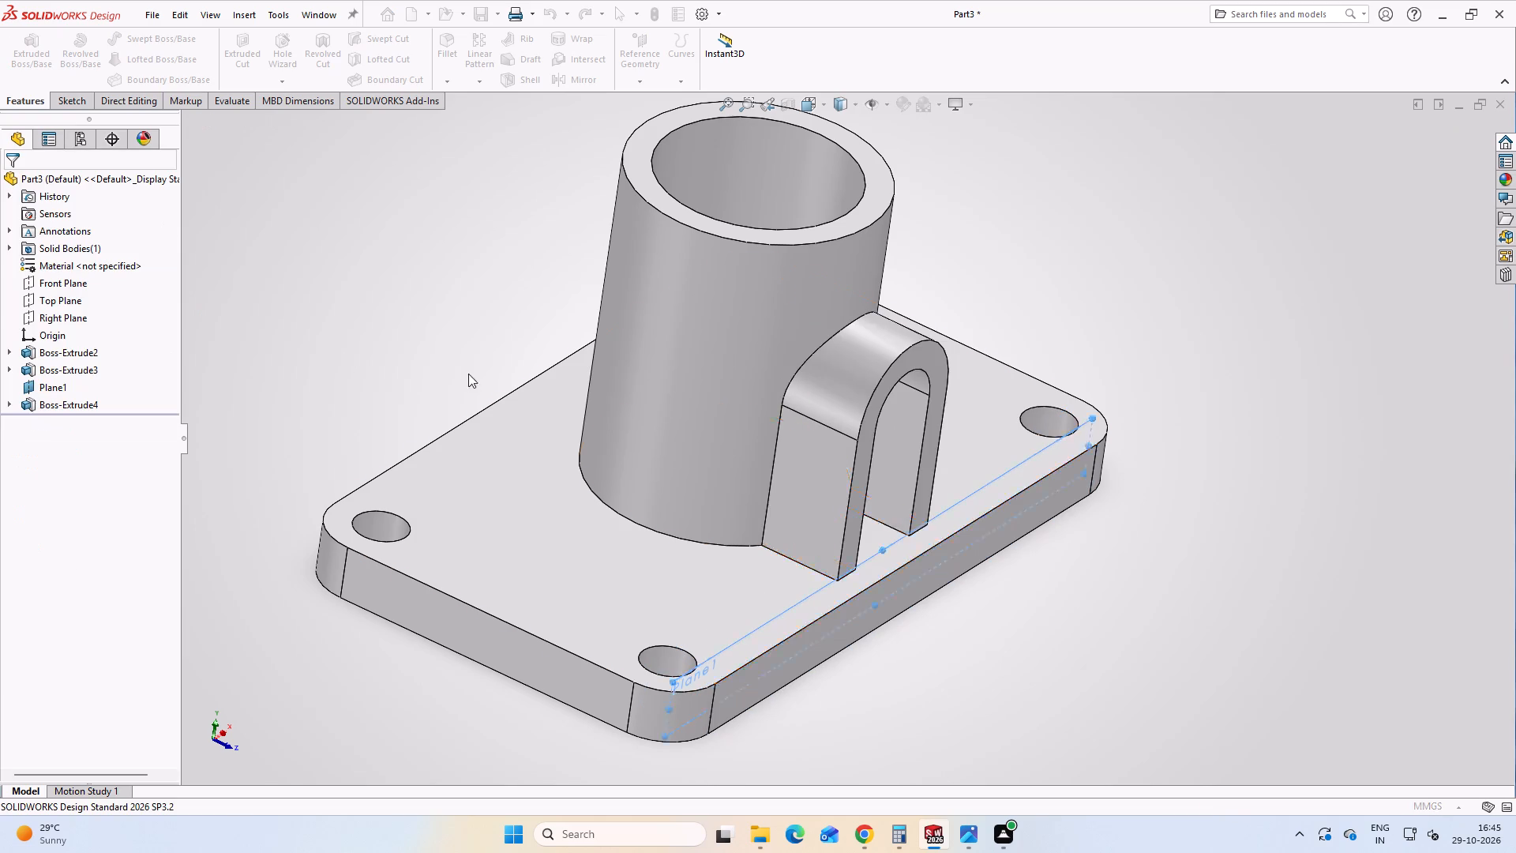
{"action": "left_click", "coordinate": [1223, 269]}
Examine the front arch from several angles and compare it with the dimensions in the reference image.
{"action": "scroll", "coordinate": [1038, 460], "scroll_direction": "up", "scroll_amount": 2}
{"action": "middle_click_drag", "start_coordinate": [1011, 472], "coordinate": [929, 416]}
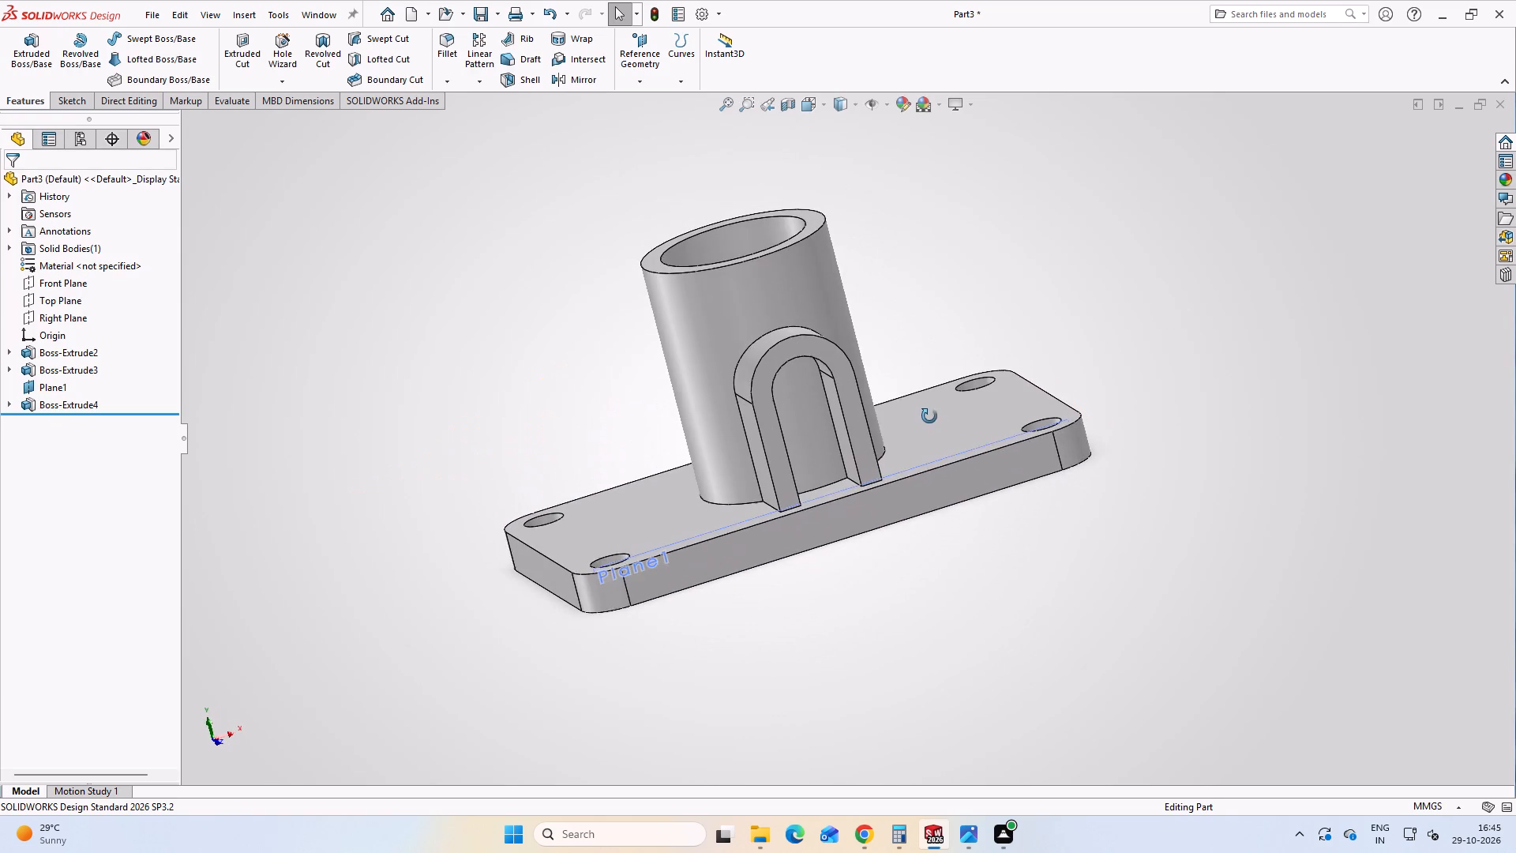
{"action": "middle_click_drag", "start_coordinate": [929, 416], "coordinate": [929, 415]}
{"action": "middle_click_drag", "start_coordinate": [941, 553], "coordinate": [914, 531]}
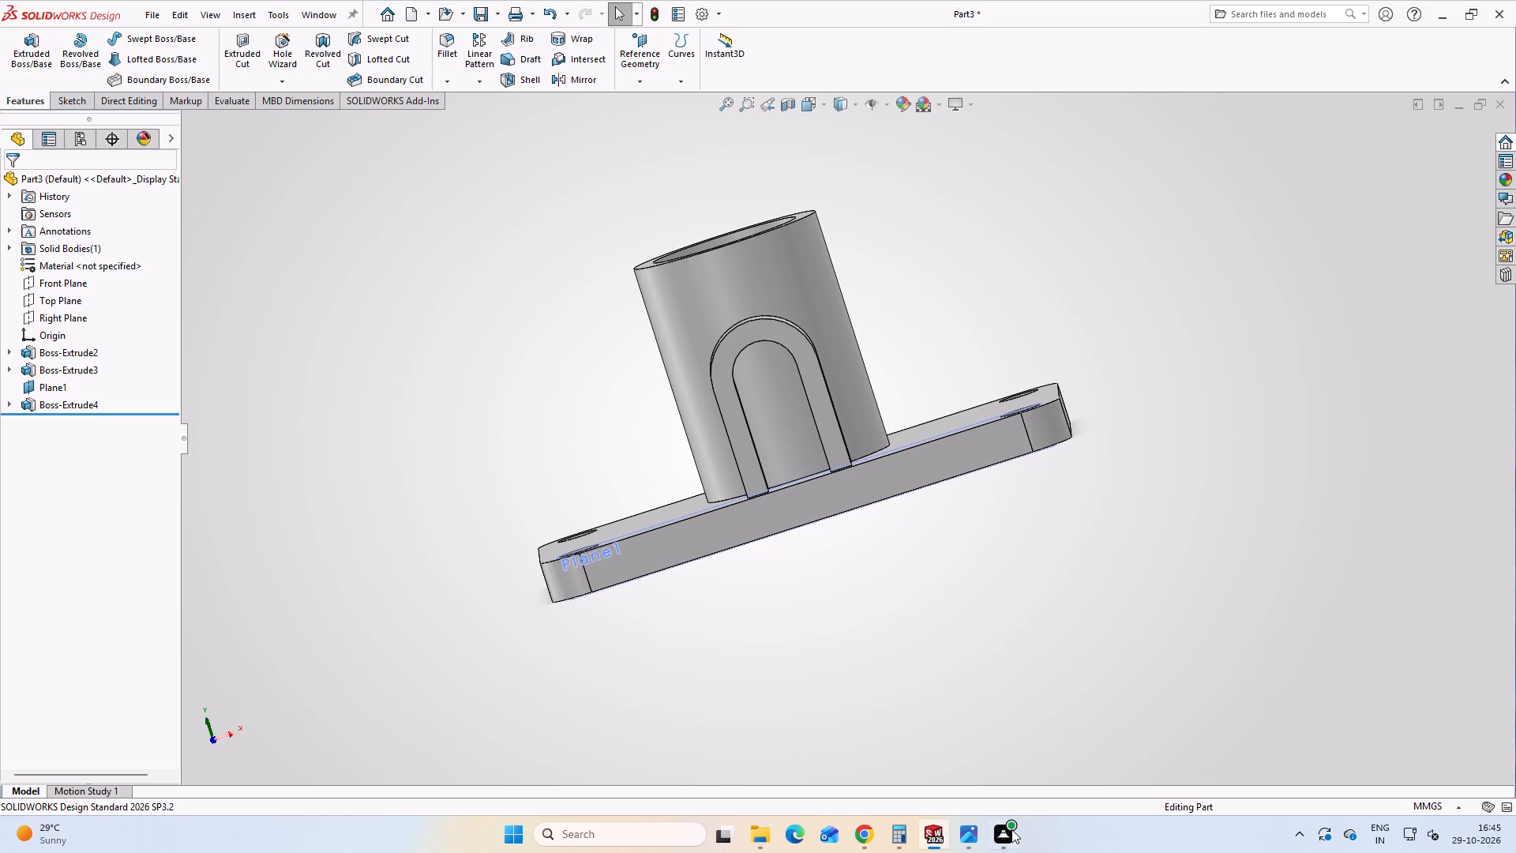
{"action": "left_click", "coordinate": [966, 832]}
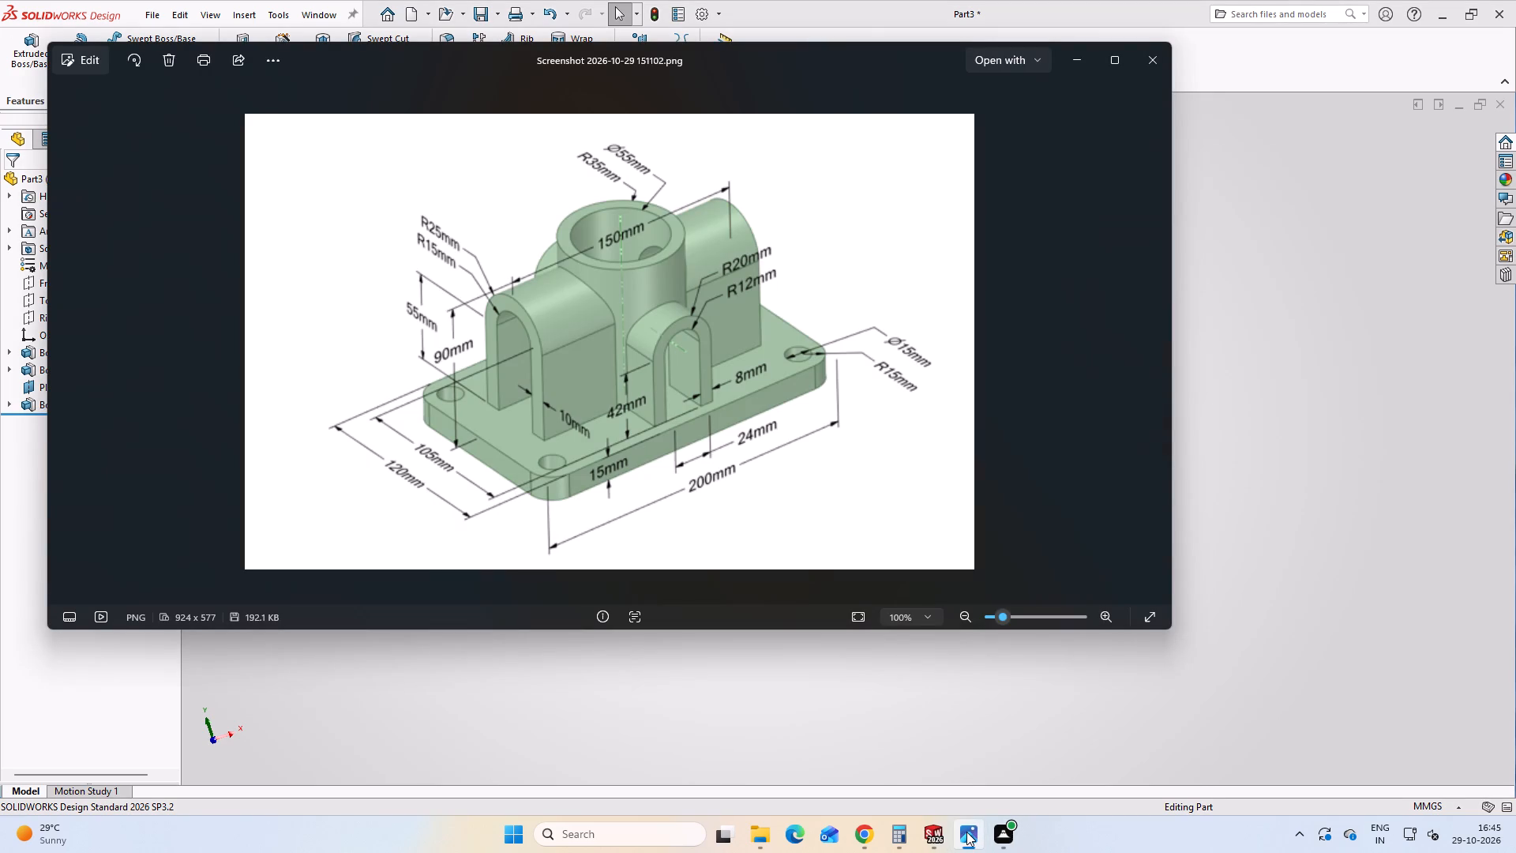
{"action": "left_click", "coordinate": [966, 832]}
{"action": "left_click", "coordinate": [966, 832]}
{"action": "left_click", "coordinate": [1295, 336]}
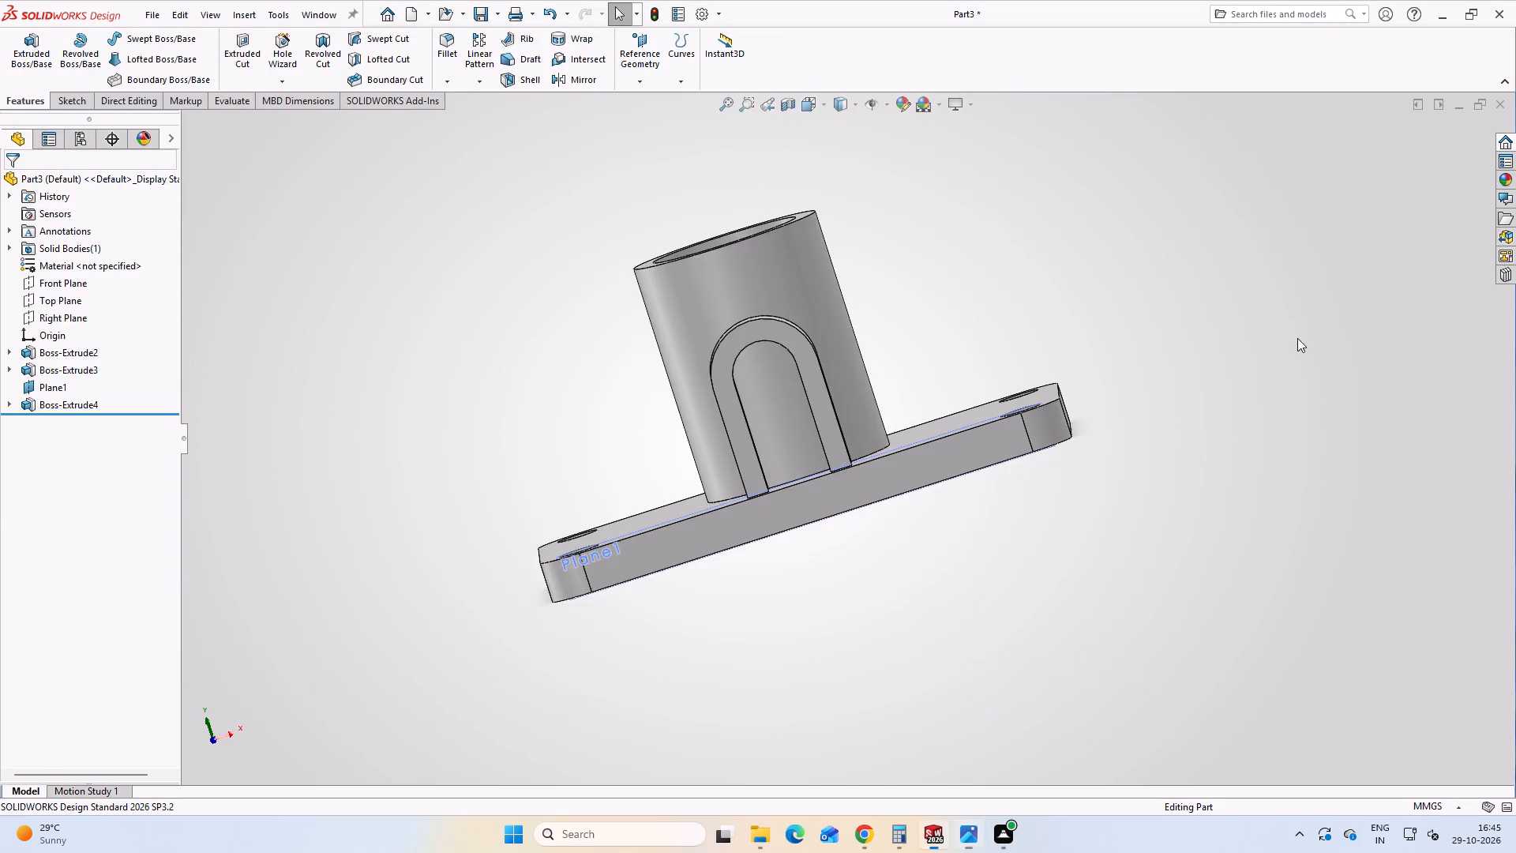
{"action": "scroll", "coordinate": [729, 413], "scroll_direction": "up", "scroll_amount": 3}
{"action": "middle_click_drag", "start_coordinate": [747, 410], "coordinate": [835, 327]}
{"action": "left_click", "coordinate": [985, 399]}
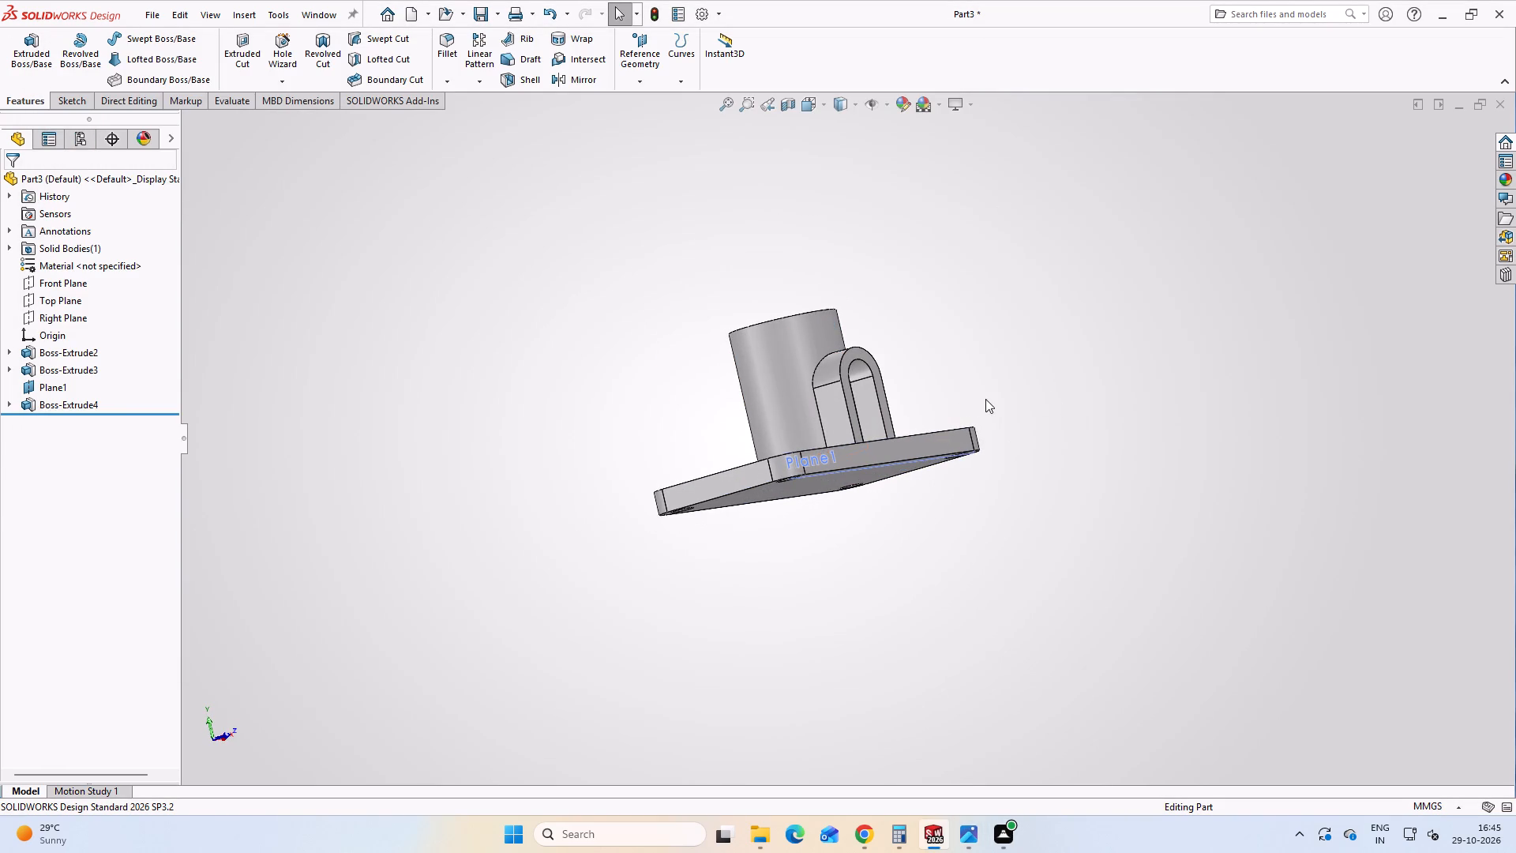
{"action": "left_click", "coordinate": [959, 829]}
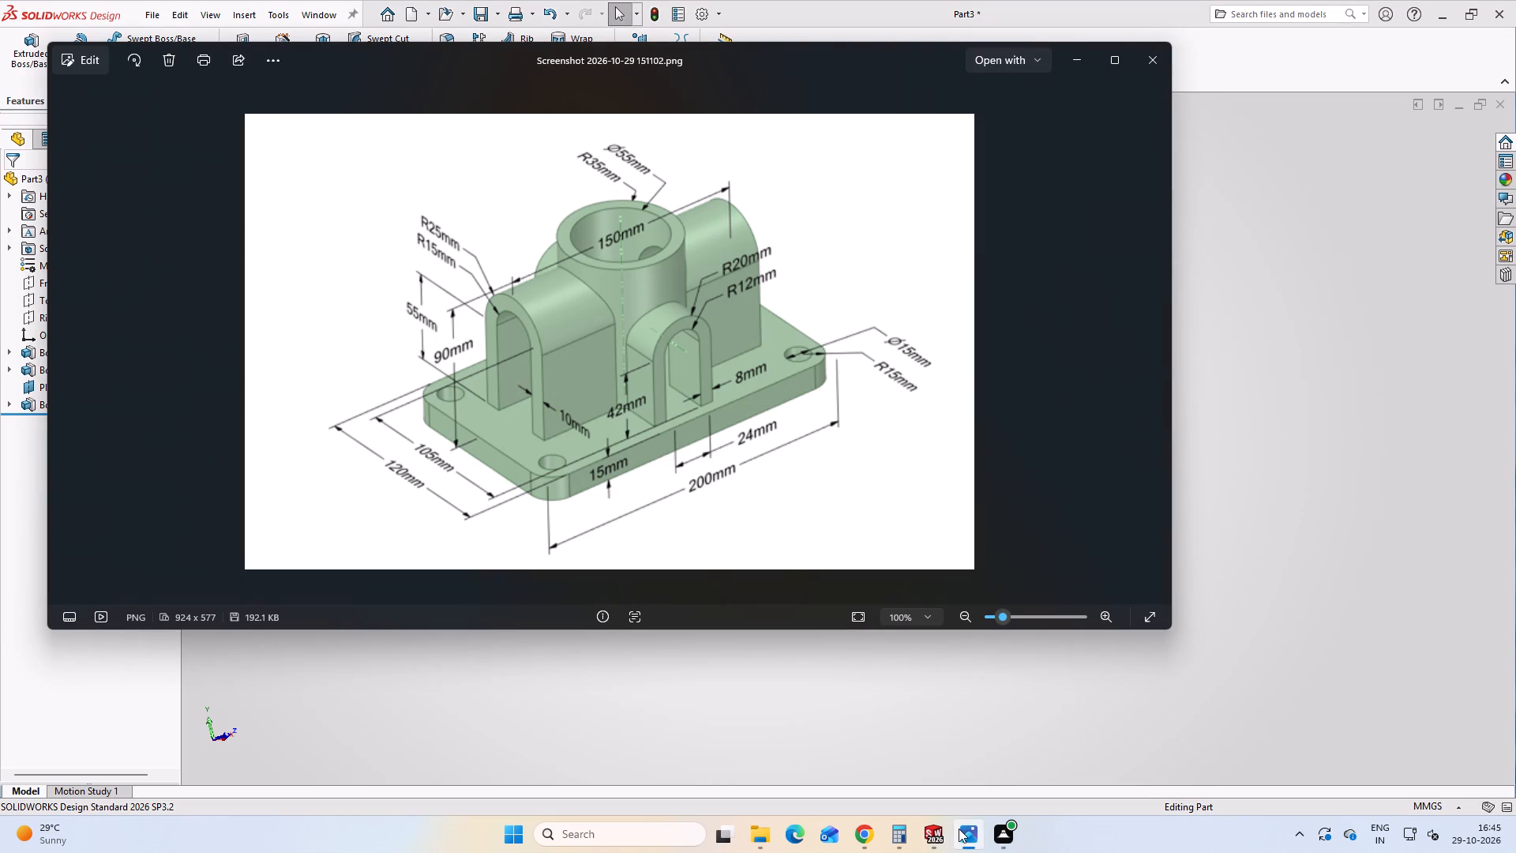
{"action": "left_click", "coordinate": [959, 829]}
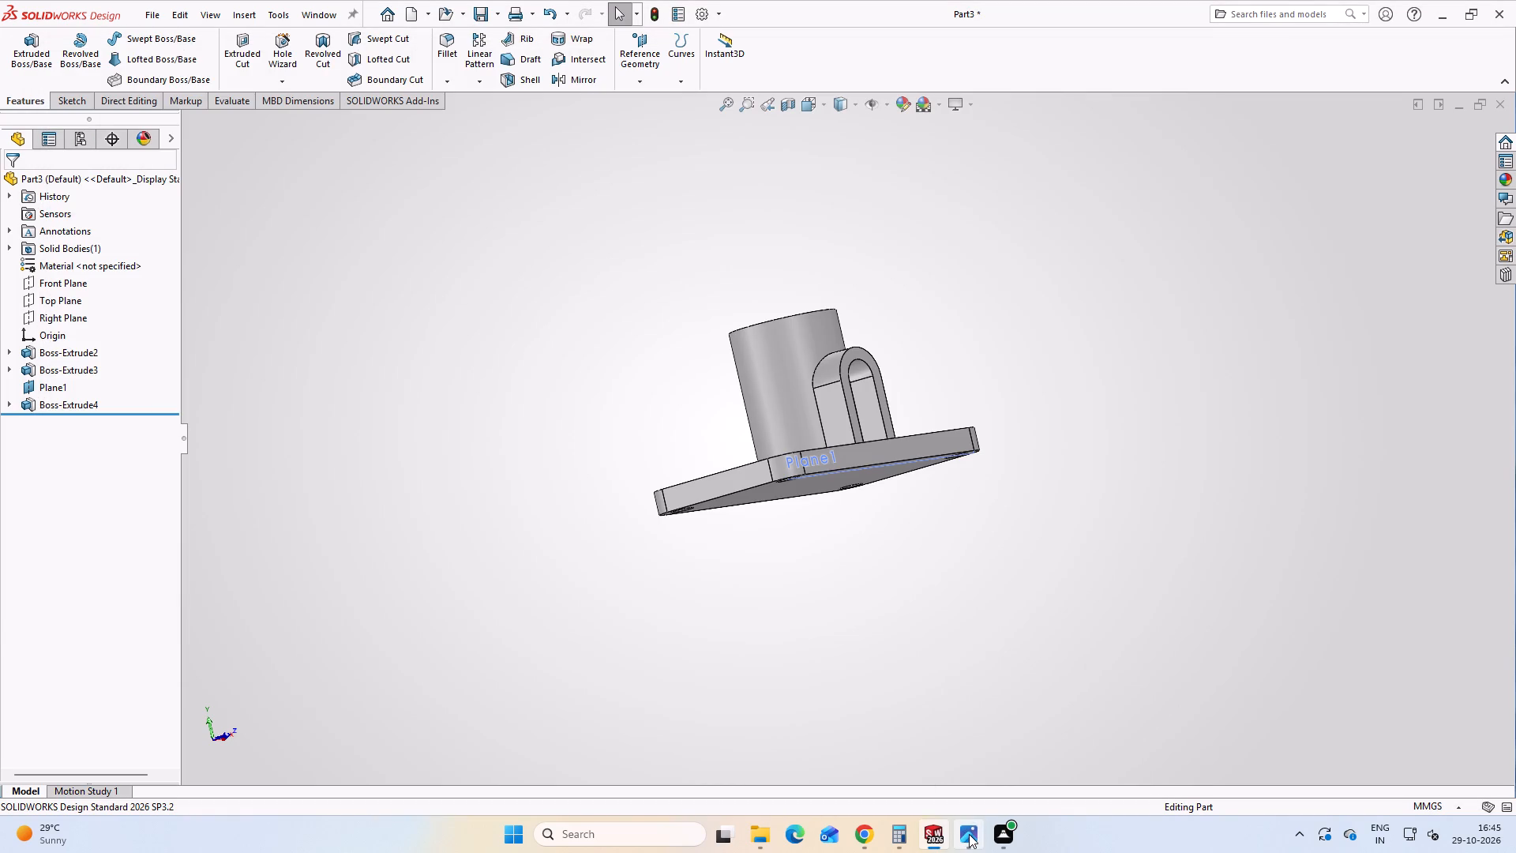
{"action": "left_click", "coordinate": [969, 834]}
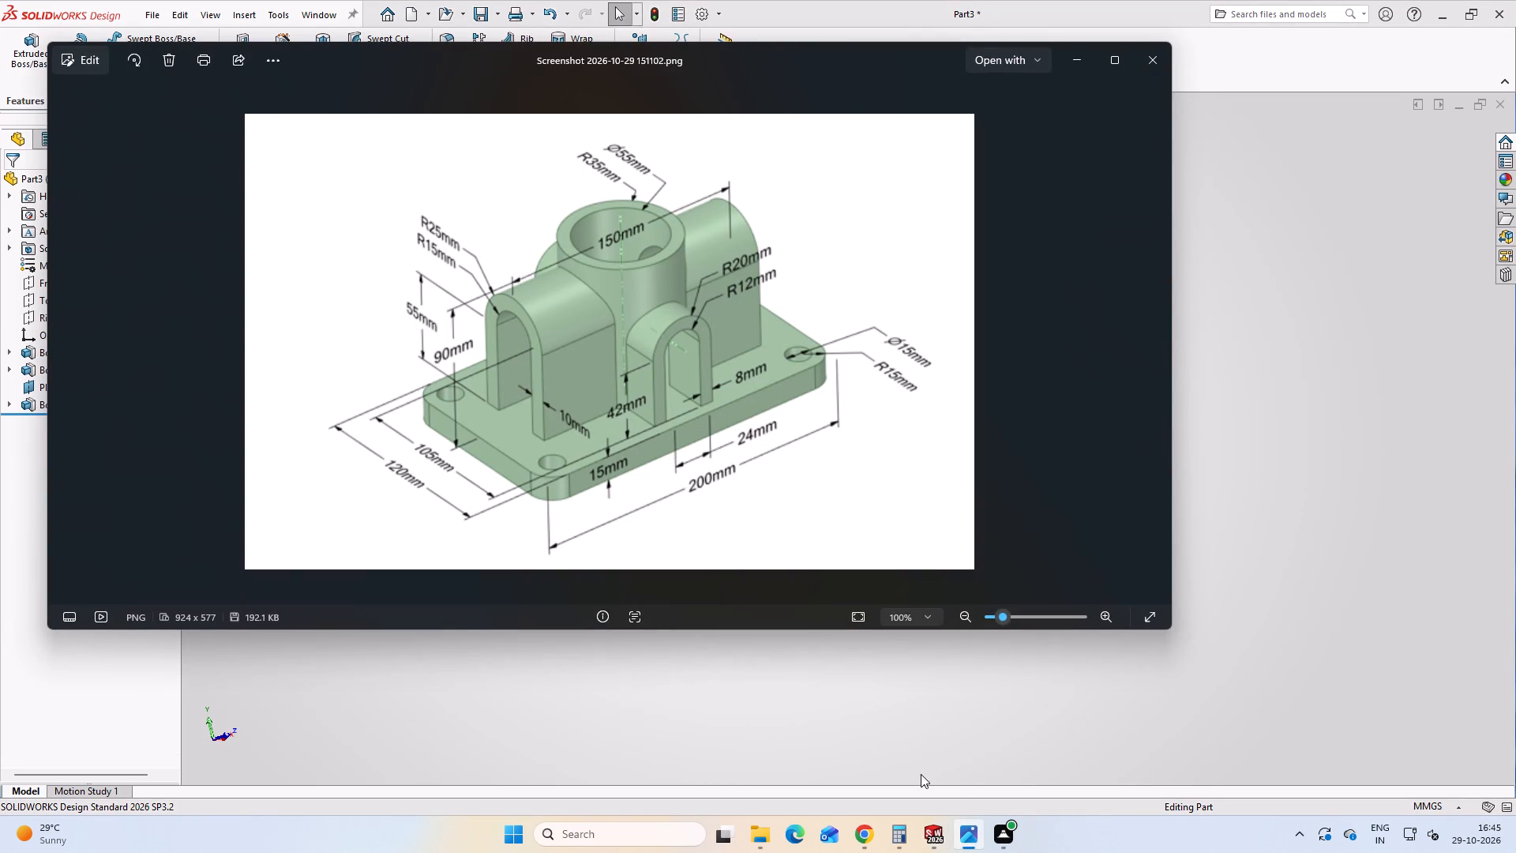
{"action": "left_click", "coordinate": [972, 846]}
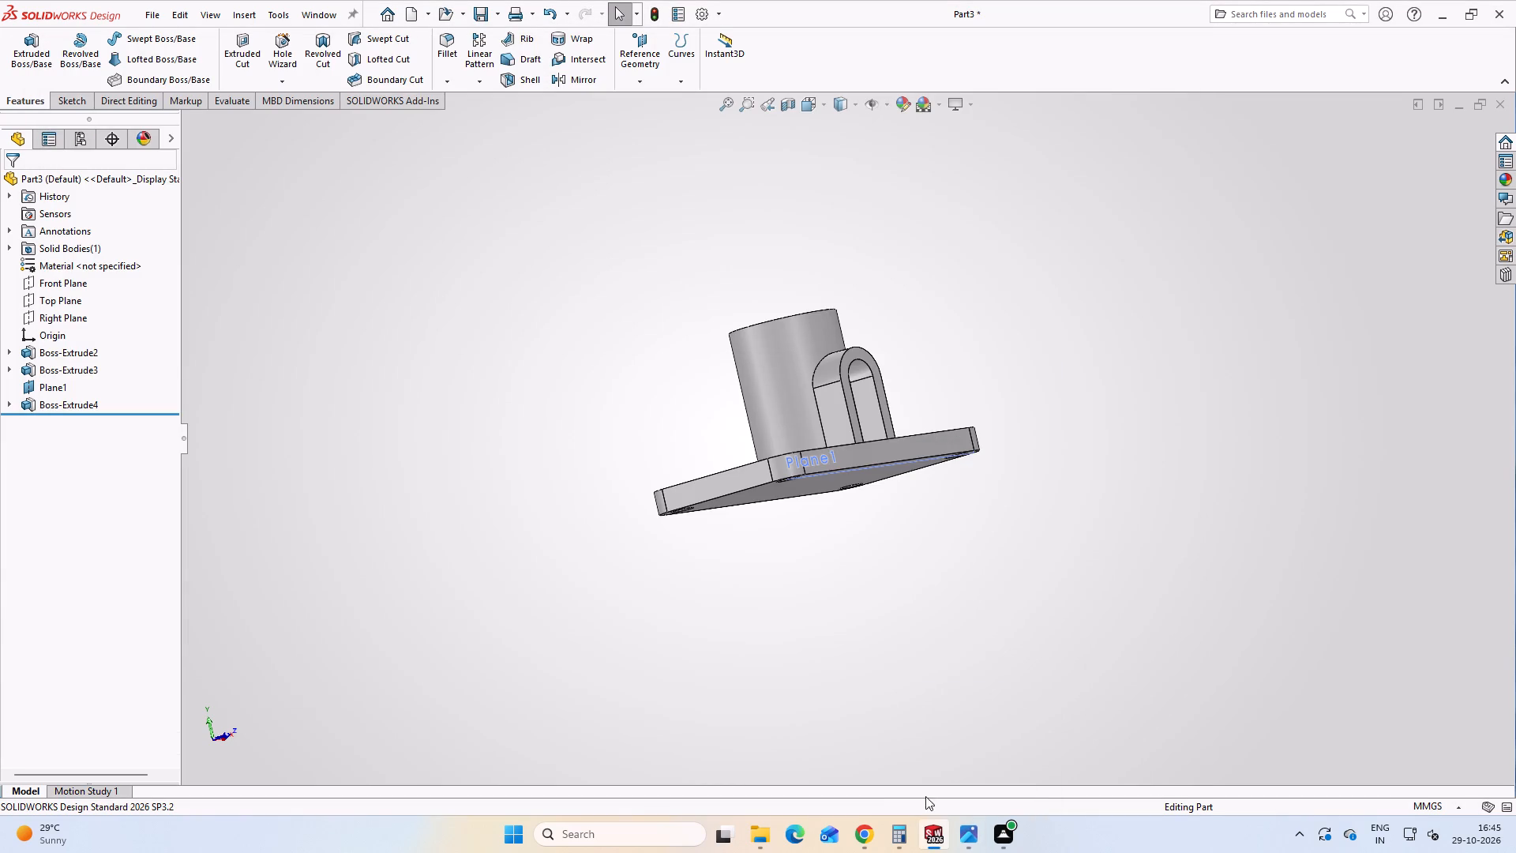
{"action": "scroll", "coordinate": [901, 408], "scroll_direction": "down", "scroll_amount": 4}
{"action": "middle_click_drag", "start_coordinate": [877, 414], "coordinate": [780, 459]}
Open the hollow cylinder's sketch to review its circles, and exit it.
{"action": "left_click", "coordinate": [640, 420]}
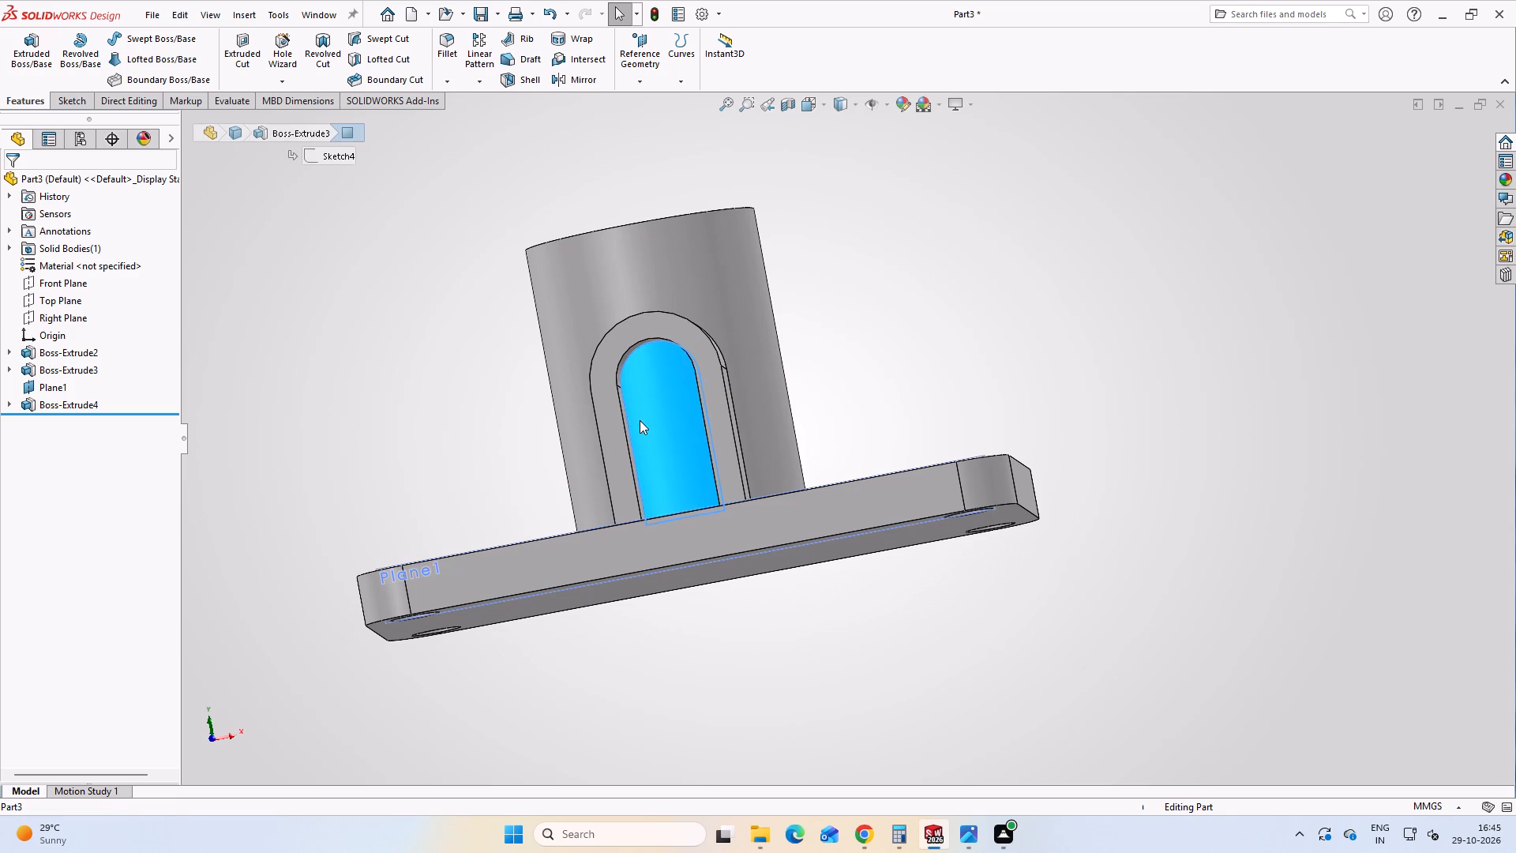
{"action": "left_click", "coordinate": [1242, 269]}
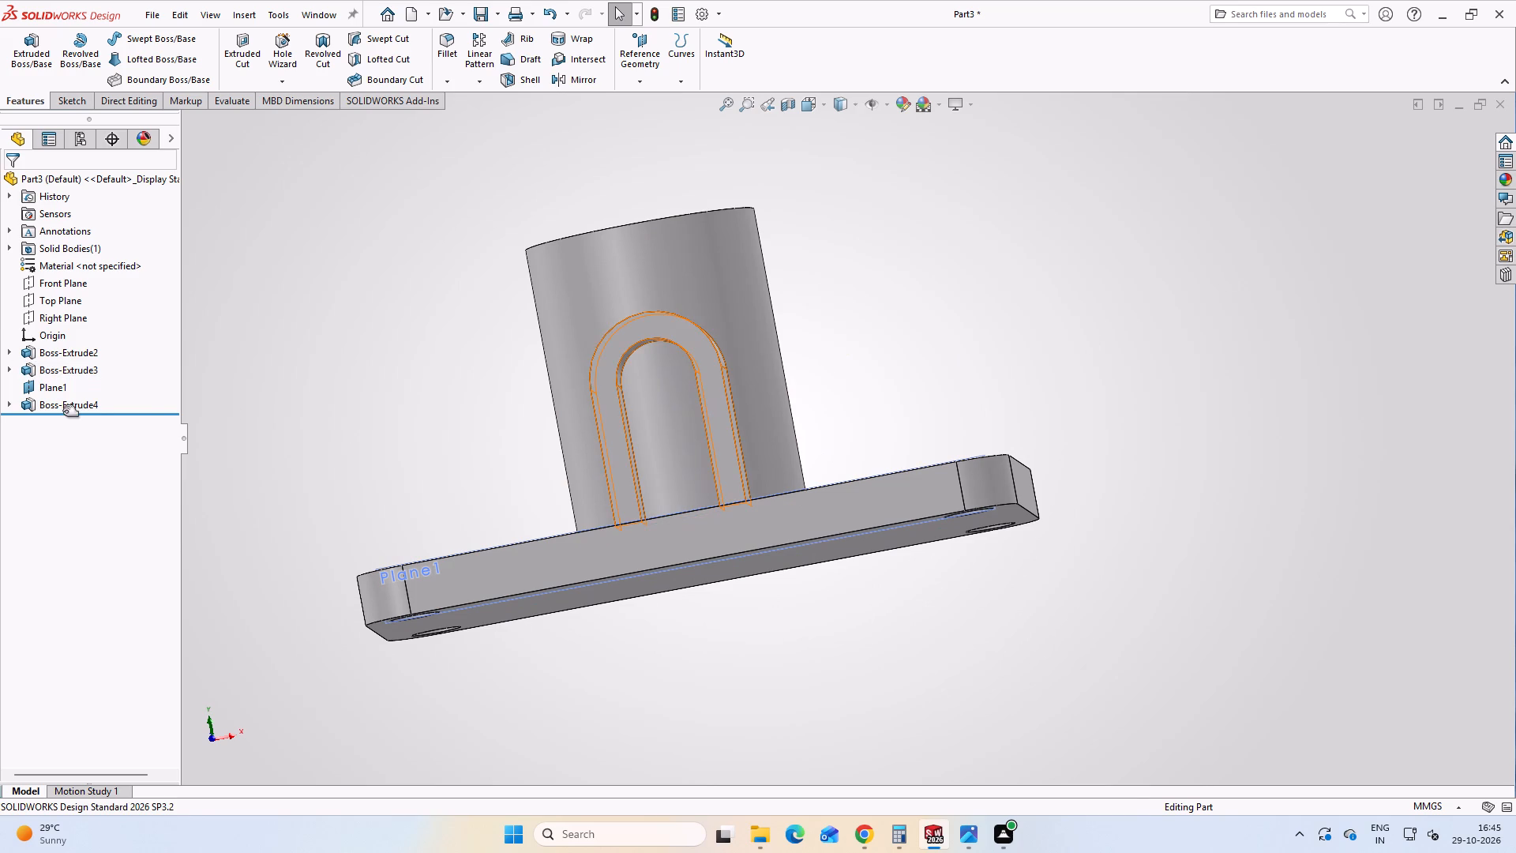
{"action": "left_click", "coordinate": [63, 411]}
{"action": "left_click", "coordinate": [82, 399]}
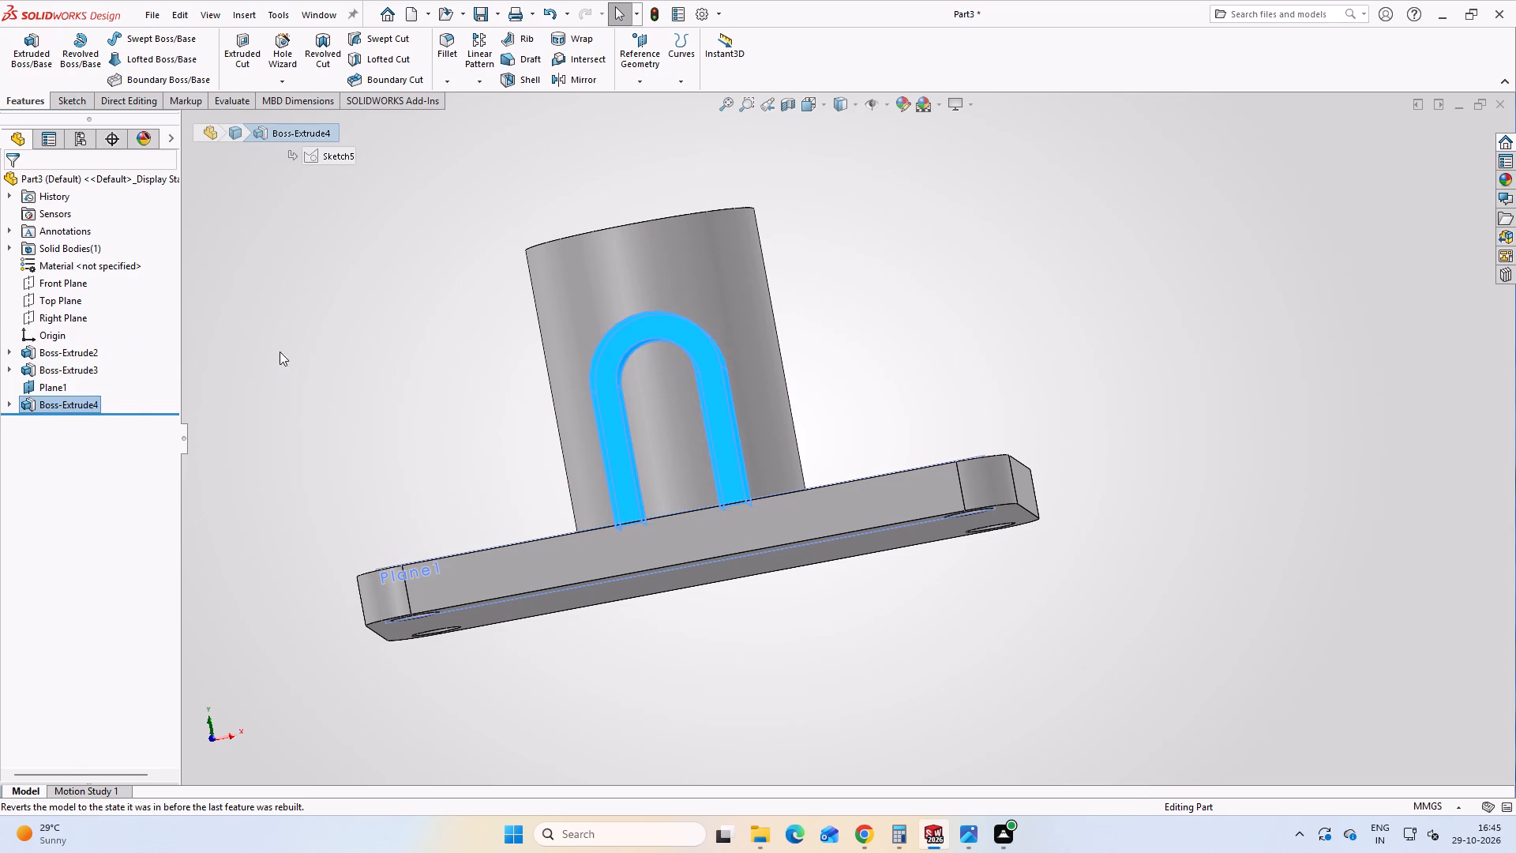
{"action": "left_click", "coordinate": [317, 347]}
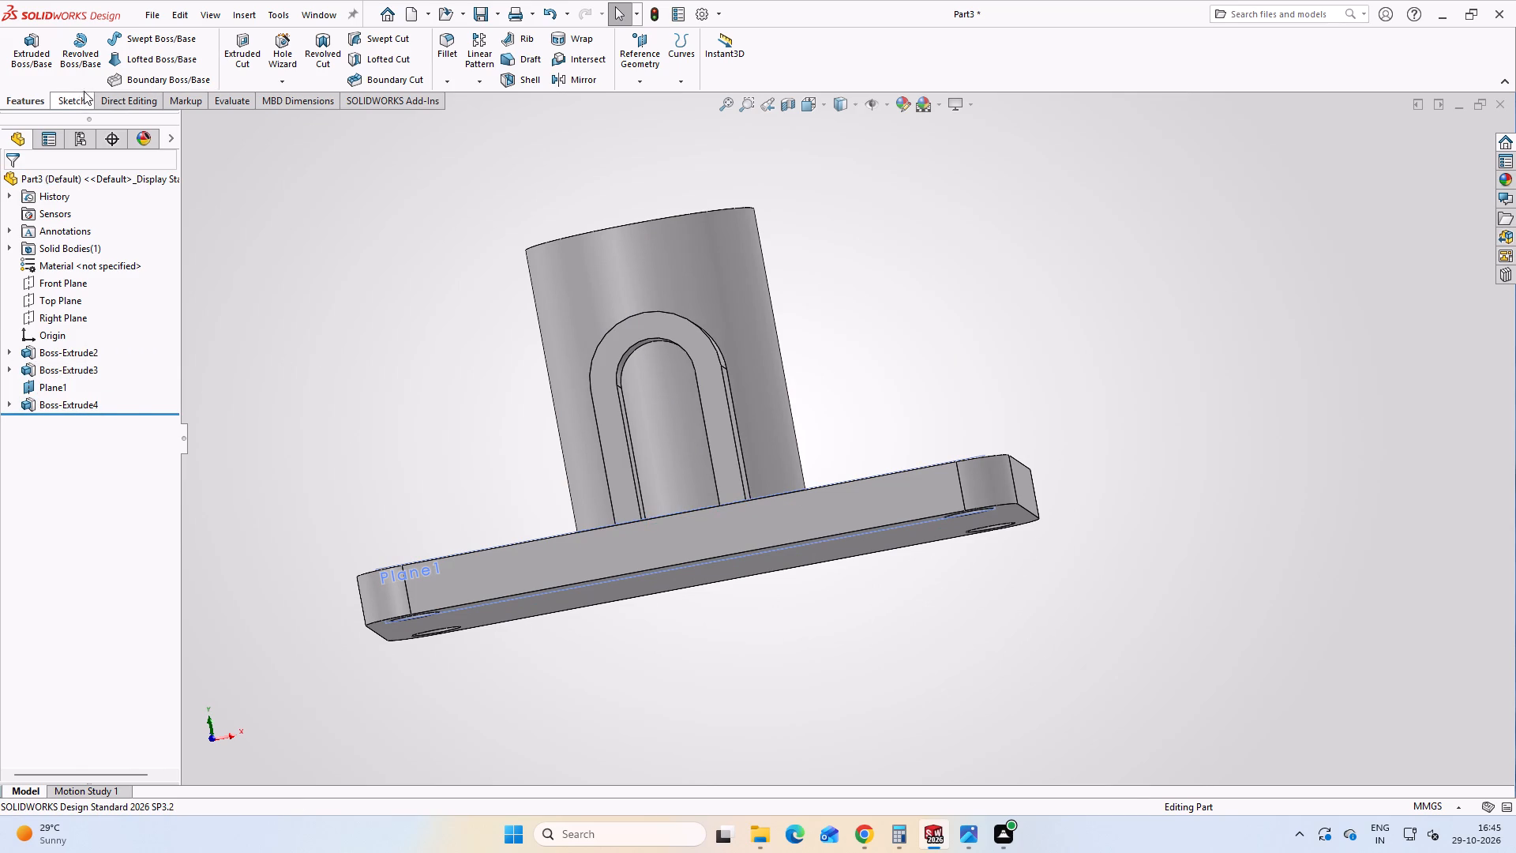
{"action": "left_click", "coordinate": [662, 404]}
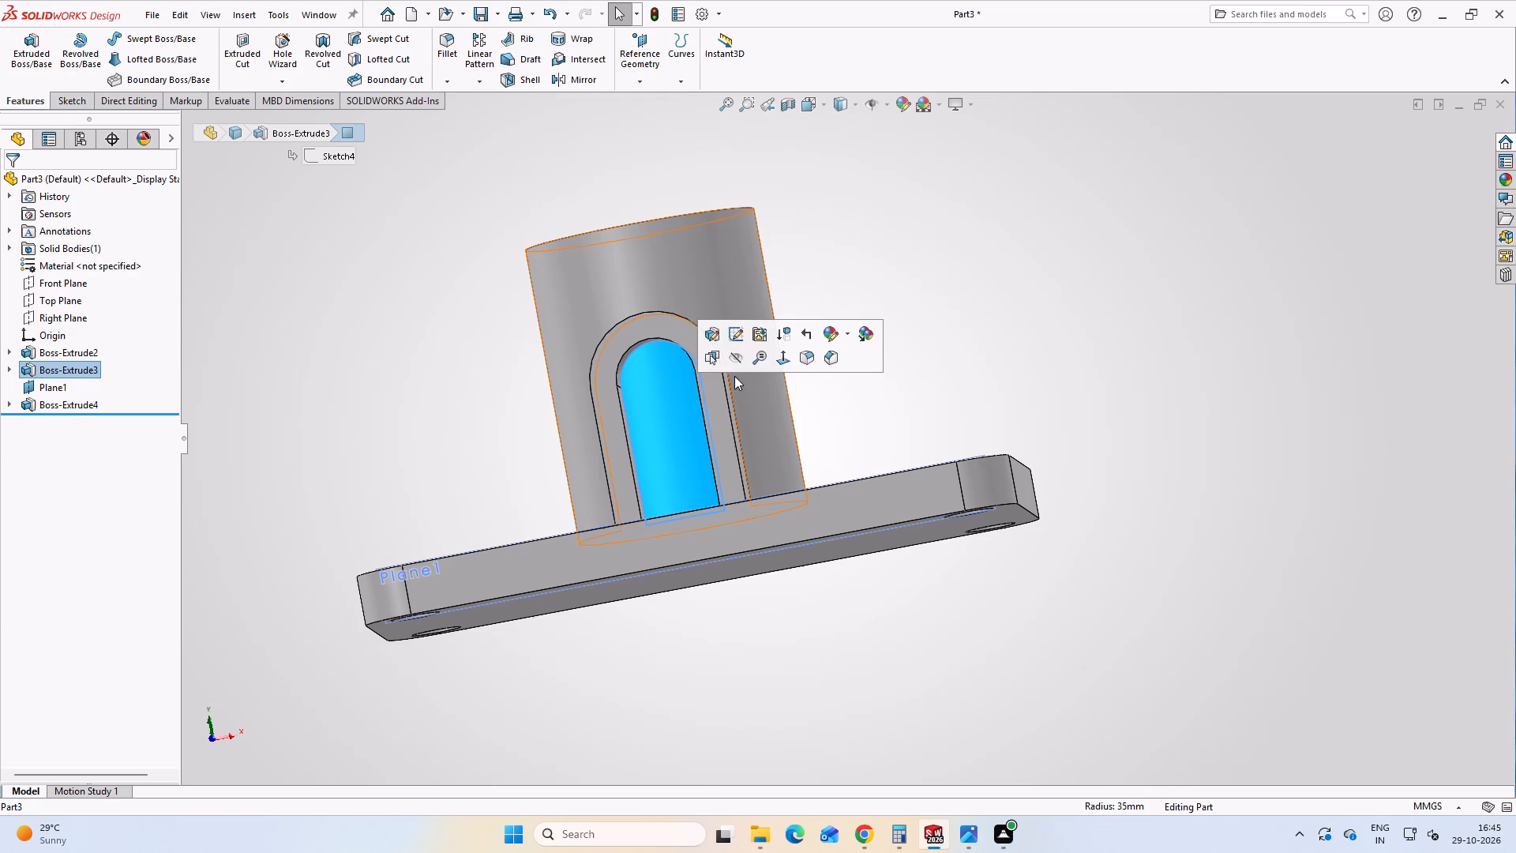
{"action": "left_click", "coordinate": [735, 336]}
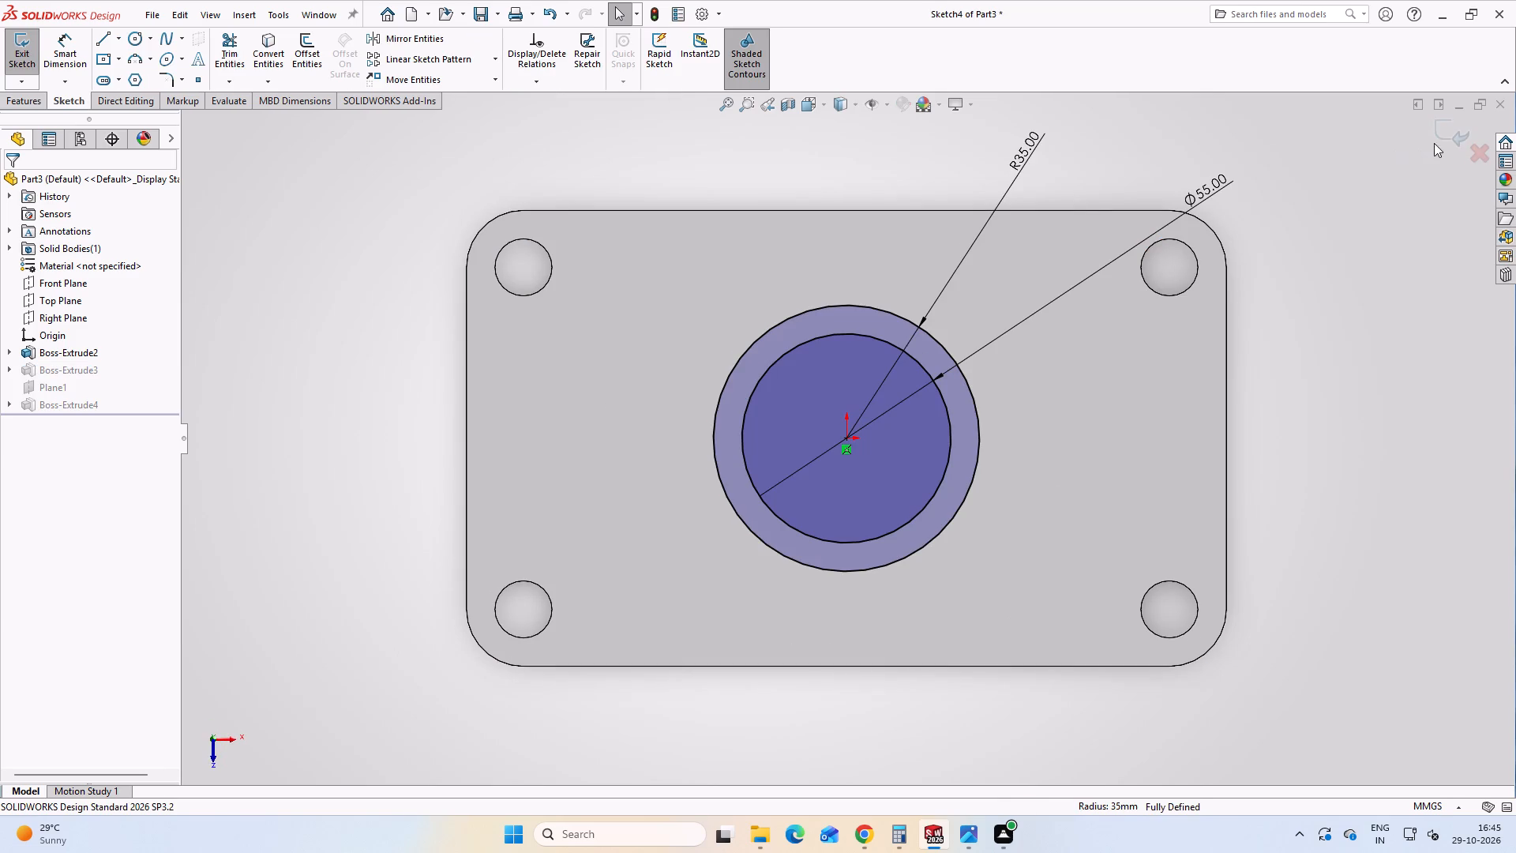
{"action": "left_click", "coordinate": [1454, 137]}
{"action": "middle_click_drag", "start_coordinate": [932, 483], "coordinate": [943, 261]}
Start a sketch on the front arch's front face and convert the opening's inner arc and both vertical edges into sketch entities.
{"action": "left_click", "coordinate": [903, 563]}
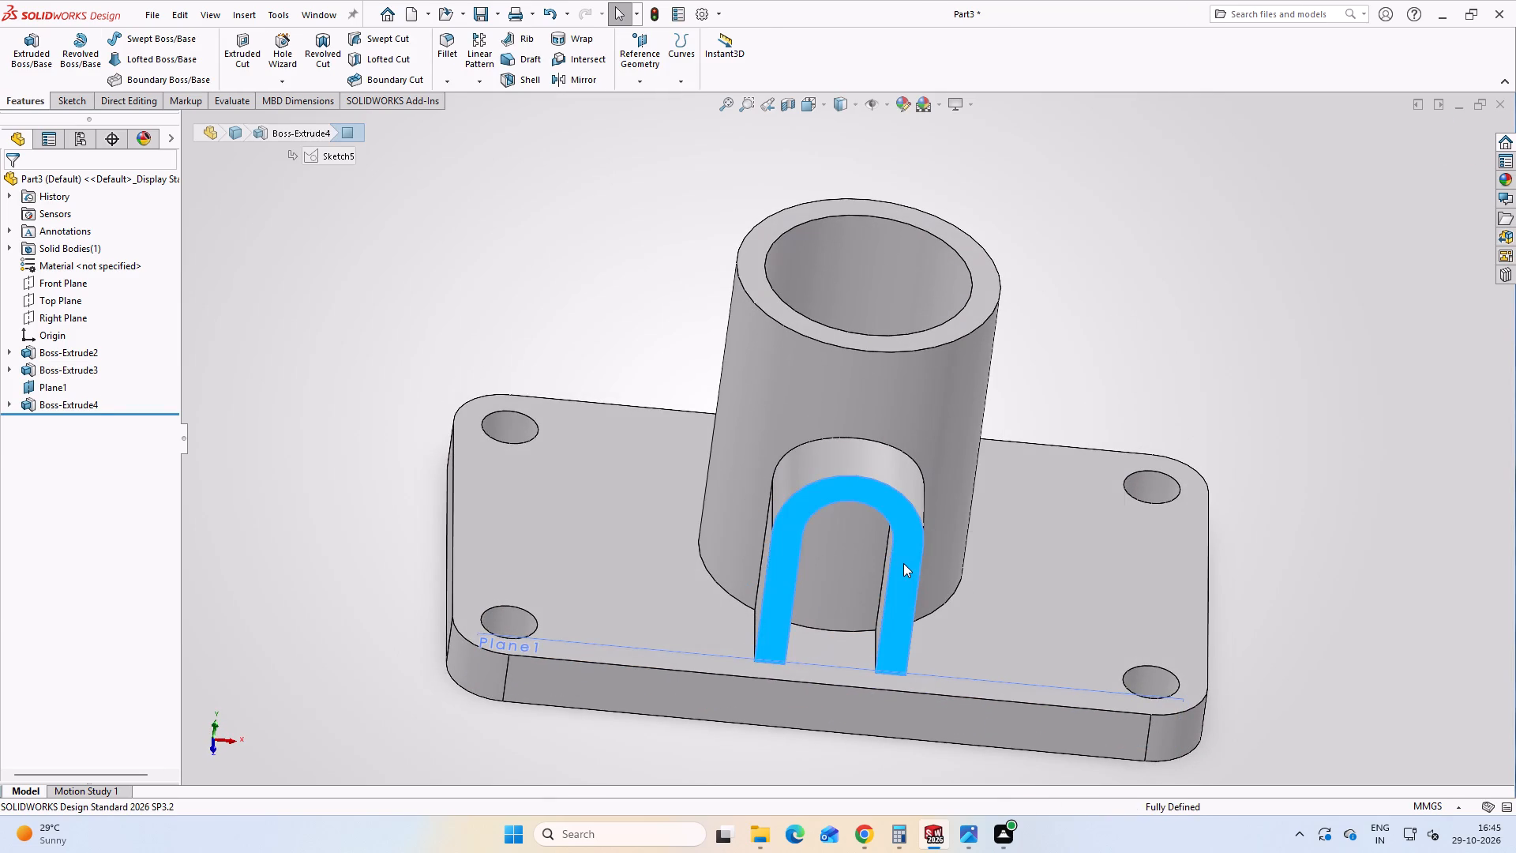
{"action": "left_click", "coordinate": [981, 521]}
{"action": "left_click", "coordinate": [856, 722]}
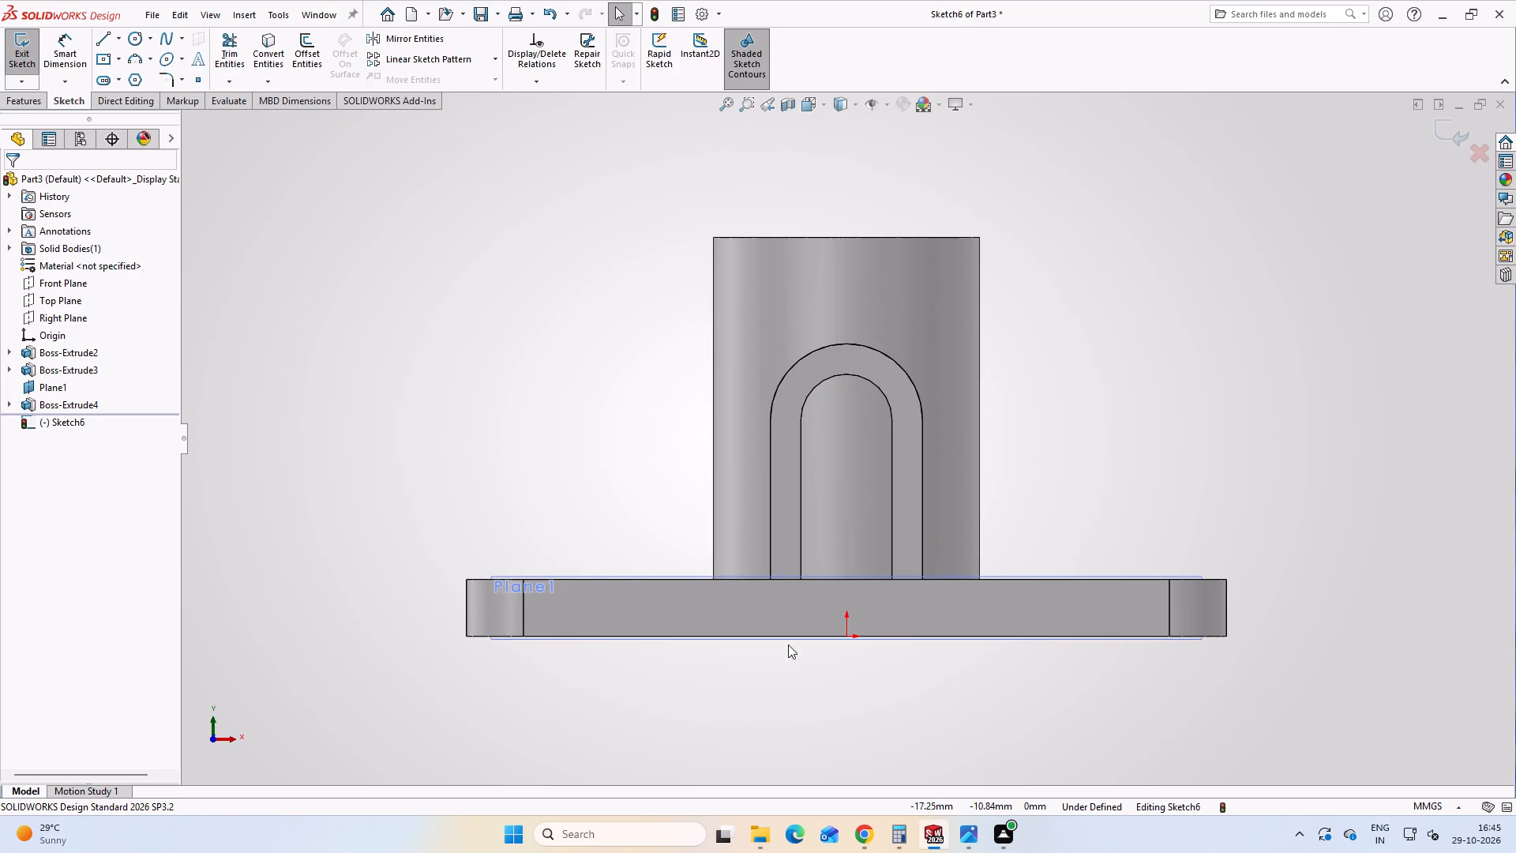
{"action": "left_click", "coordinate": [272, 45]}
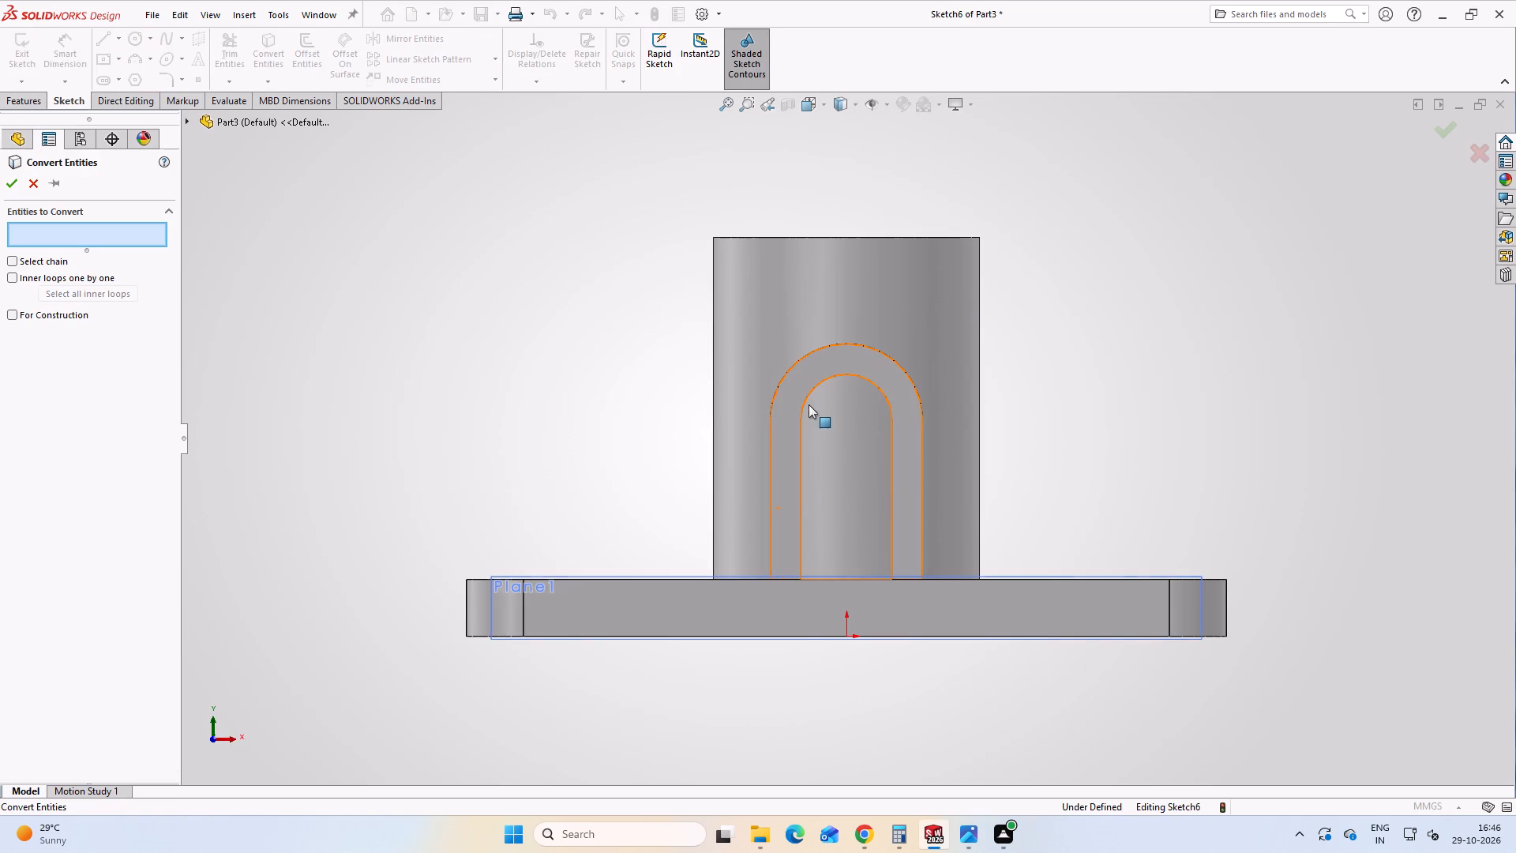
{"action": "left_click", "coordinate": [834, 377]}
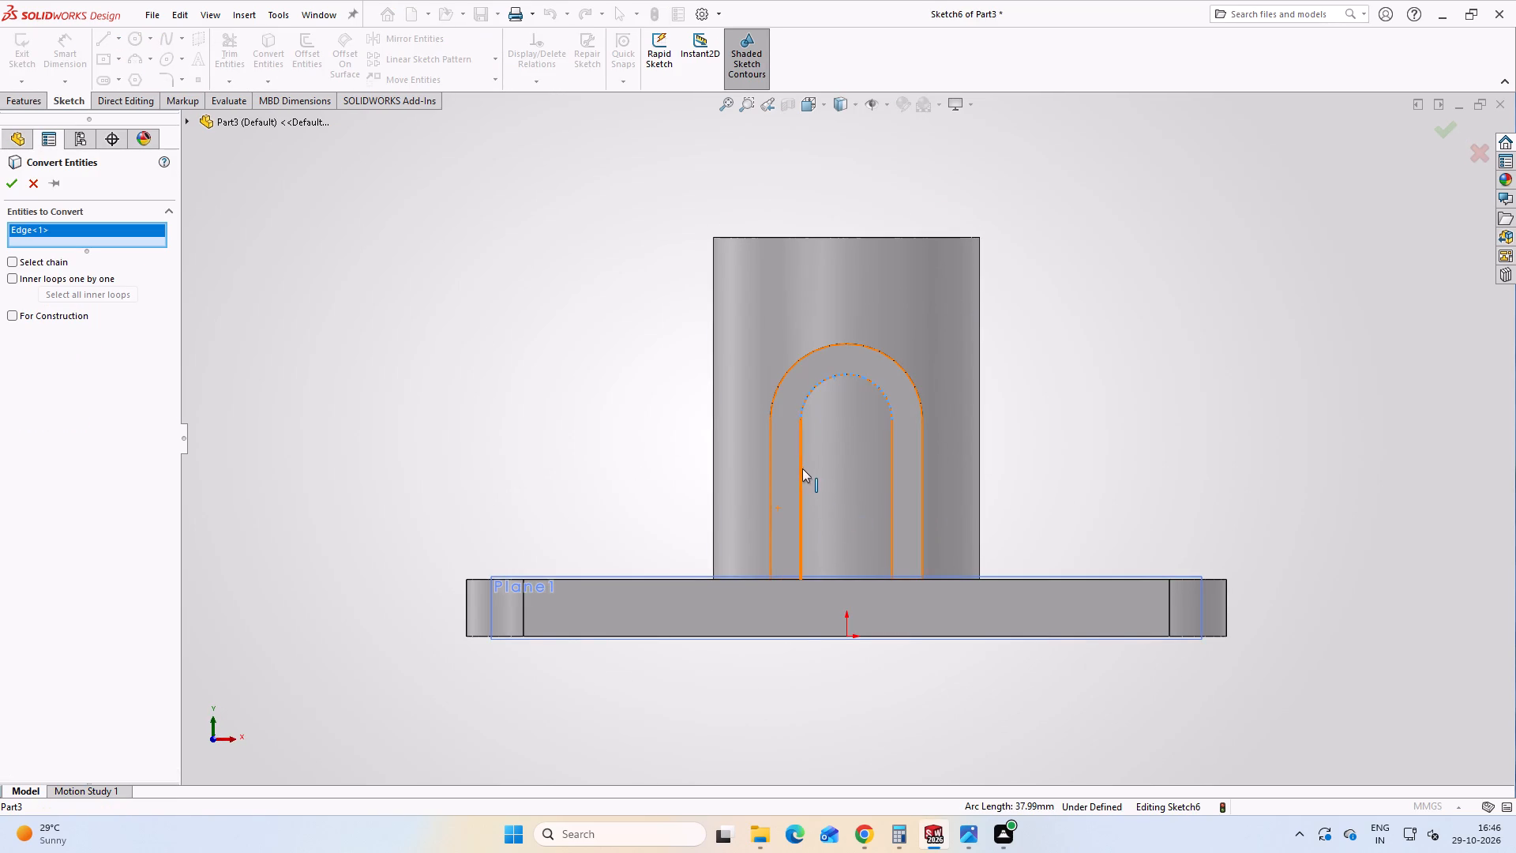
{"action": "left_click", "coordinate": [802, 464]}
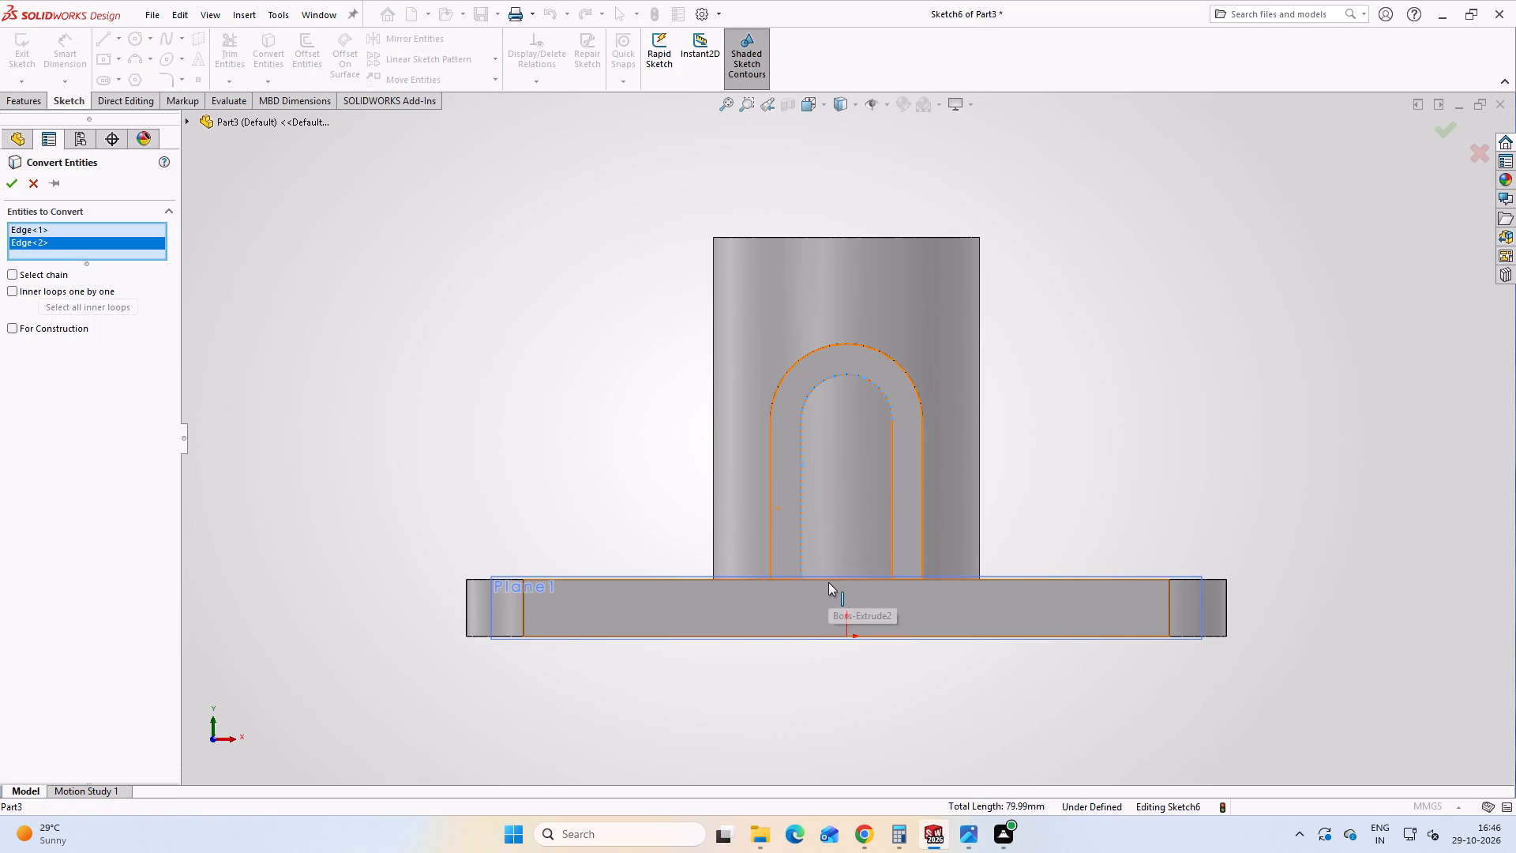
{"action": "scroll", "coordinate": [828, 581], "scroll_direction": "down", "scroll_amount": 6}
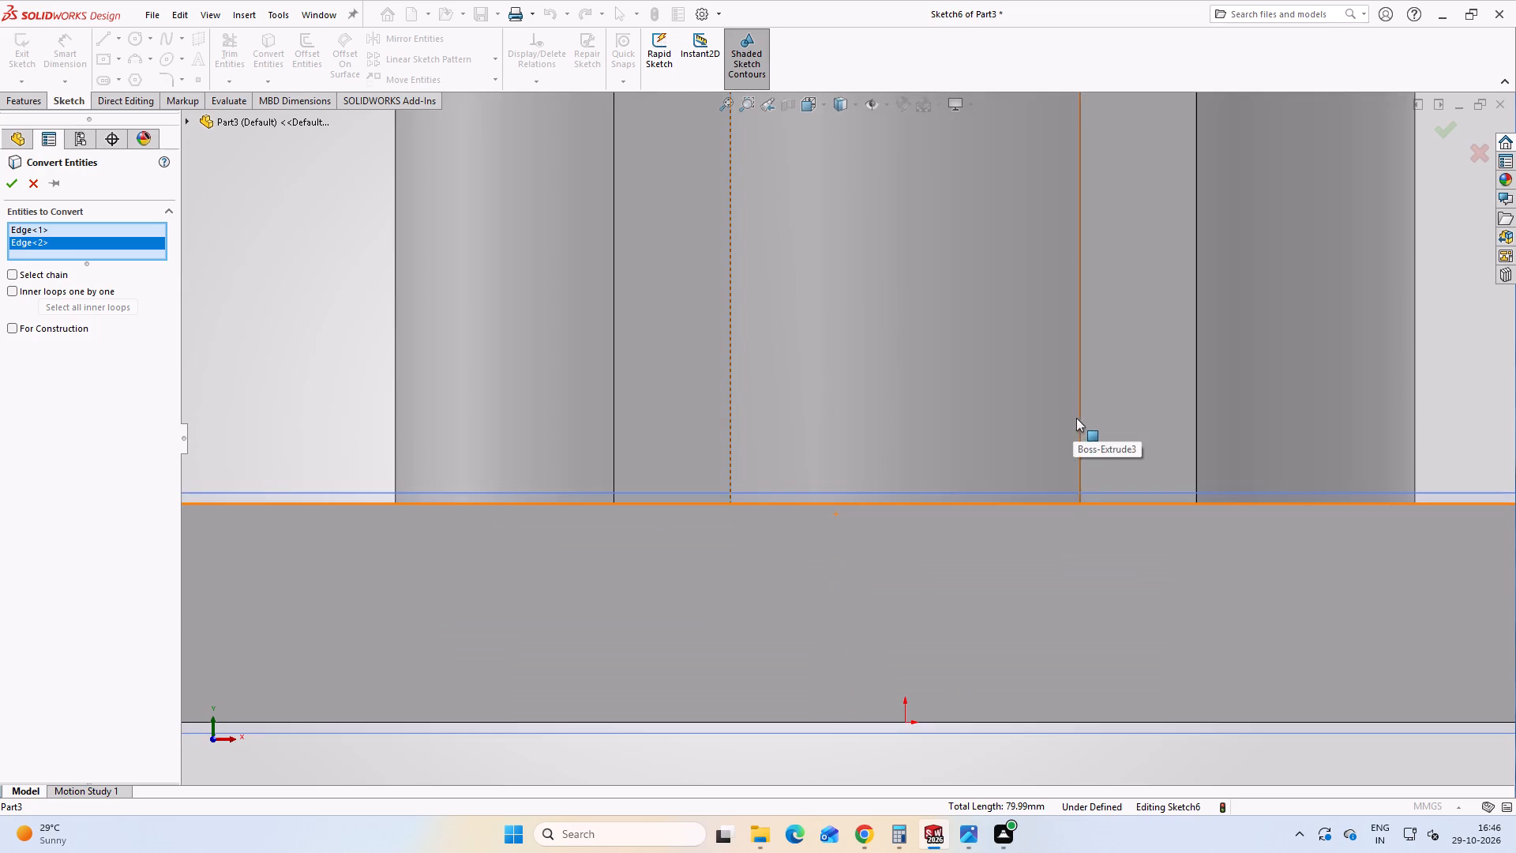
{"action": "left_click", "coordinate": [1082, 418]}
{"action": "scroll", "coordinate": [1042, 345], "scroll_direction": "up", "scroll_amount": 4}
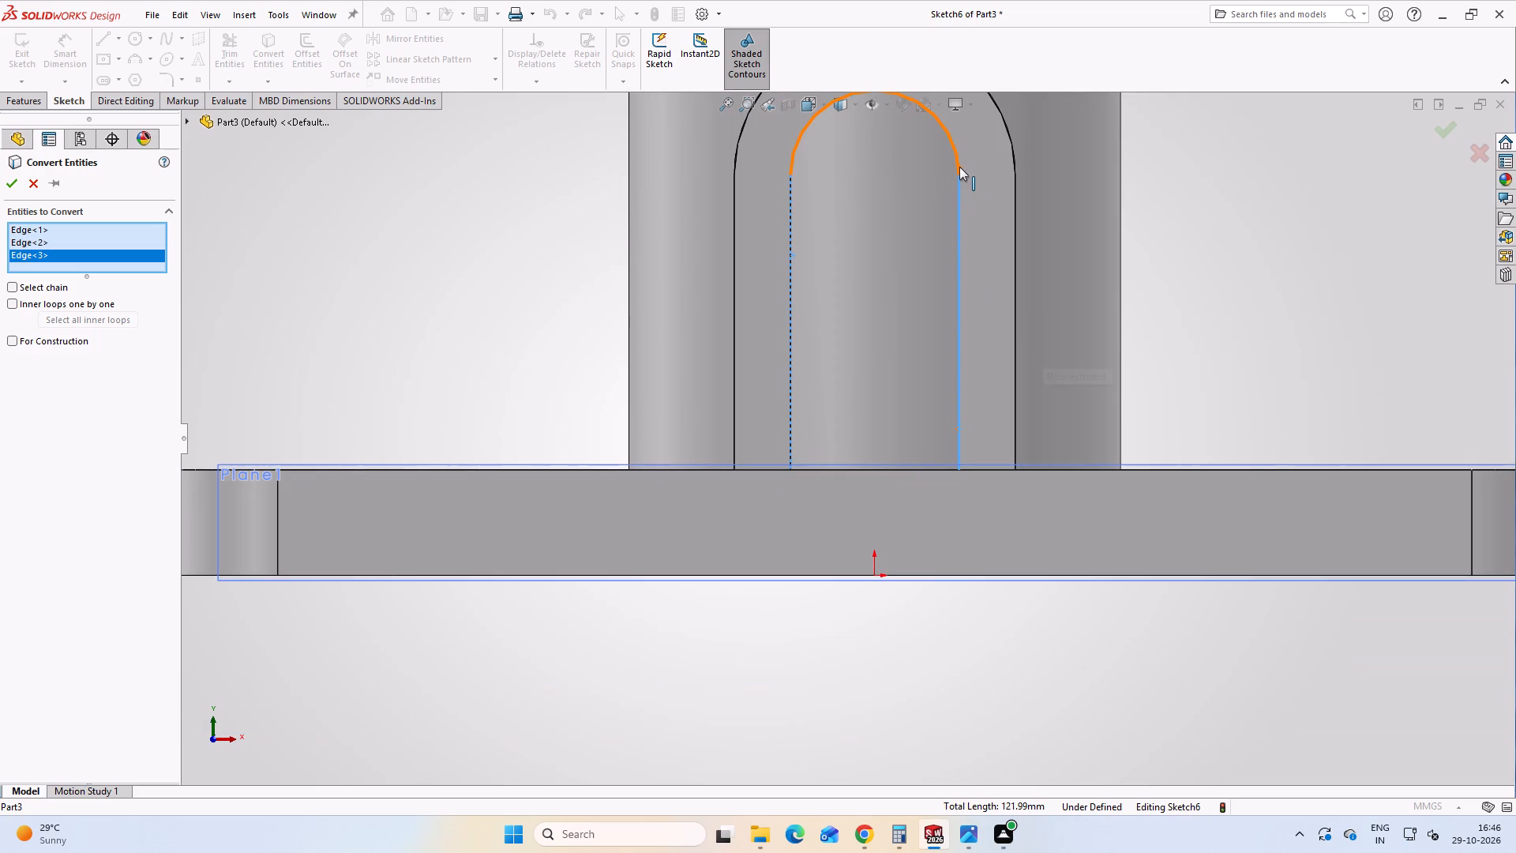
{"action": "left_click", "coordinate": [959, 167]}
{"action": "scroll", "coordinate": [877, 369], "scroll_direction": "up", "scroll_amount": 2}
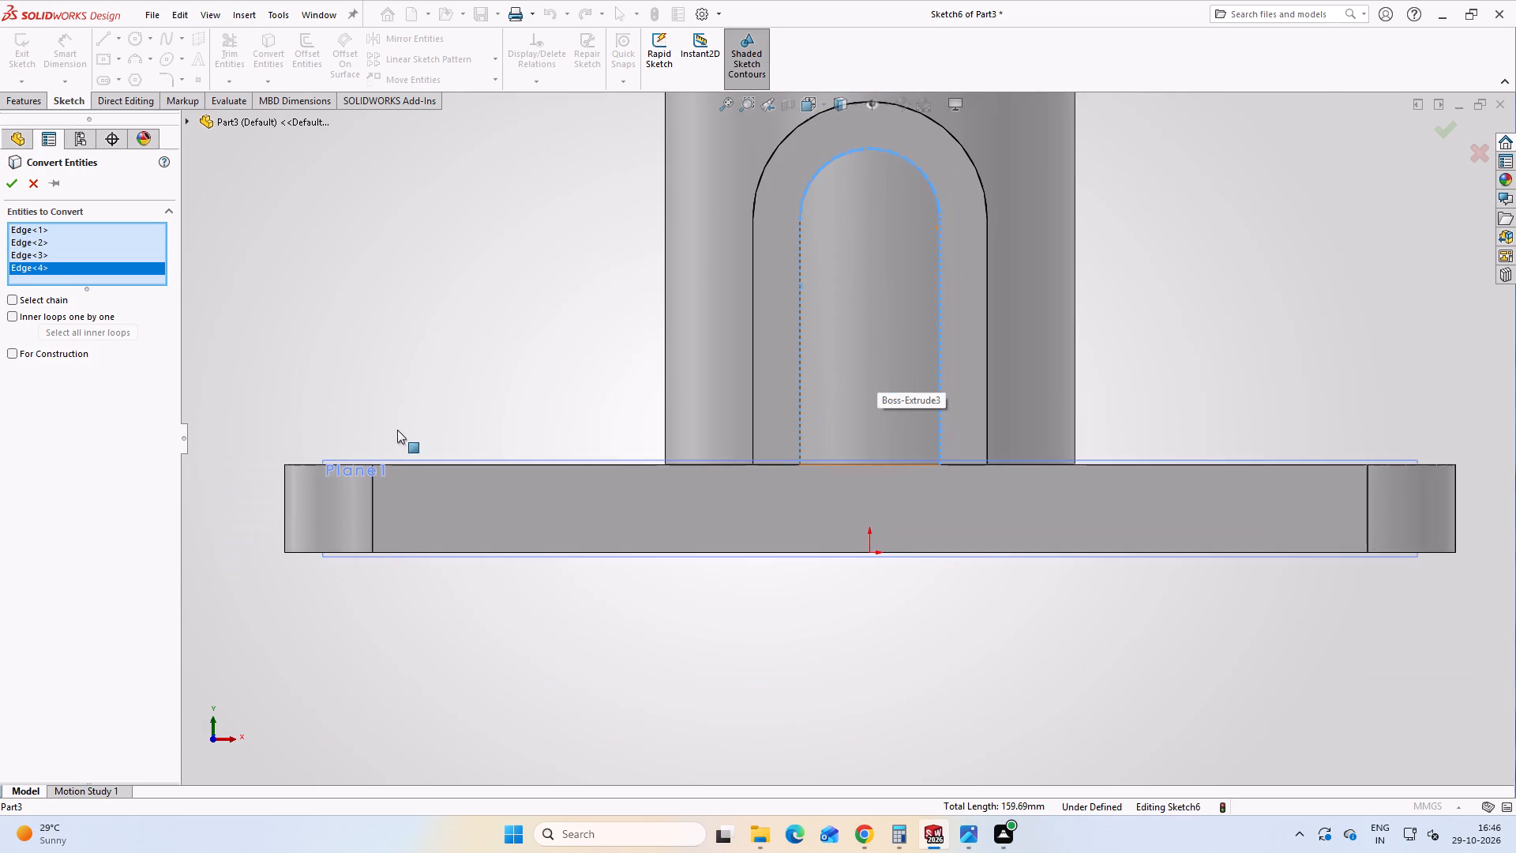
{"action": "left_click", "coordinate": [15, 183]}
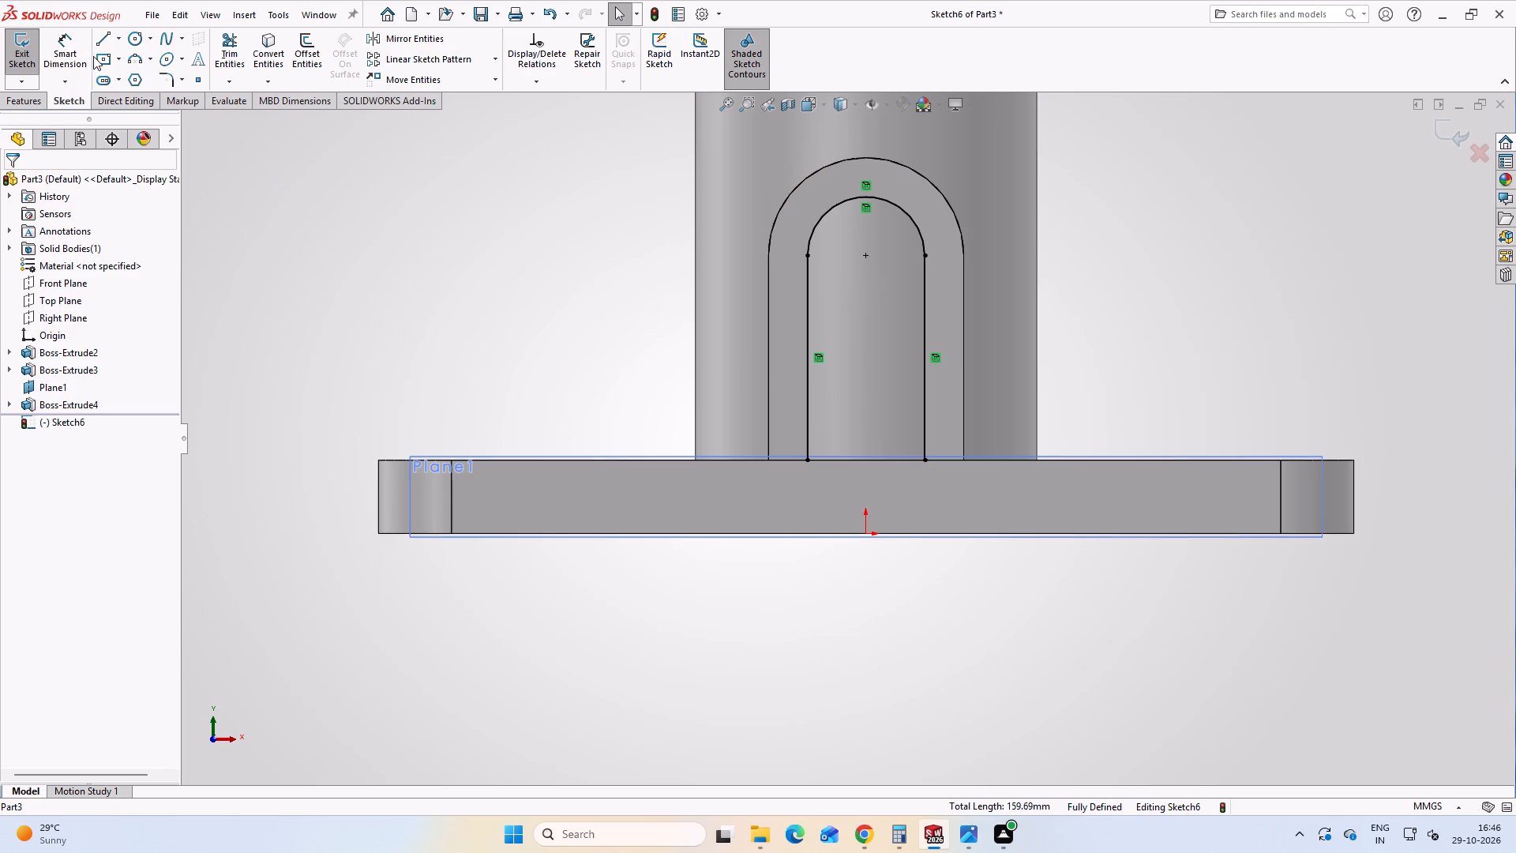
Close the arch opening profile with a 24 mm horizontal line joining the lower ends of its vertical sides.
{"action": "left_click", "coordinate": [94, 40]}
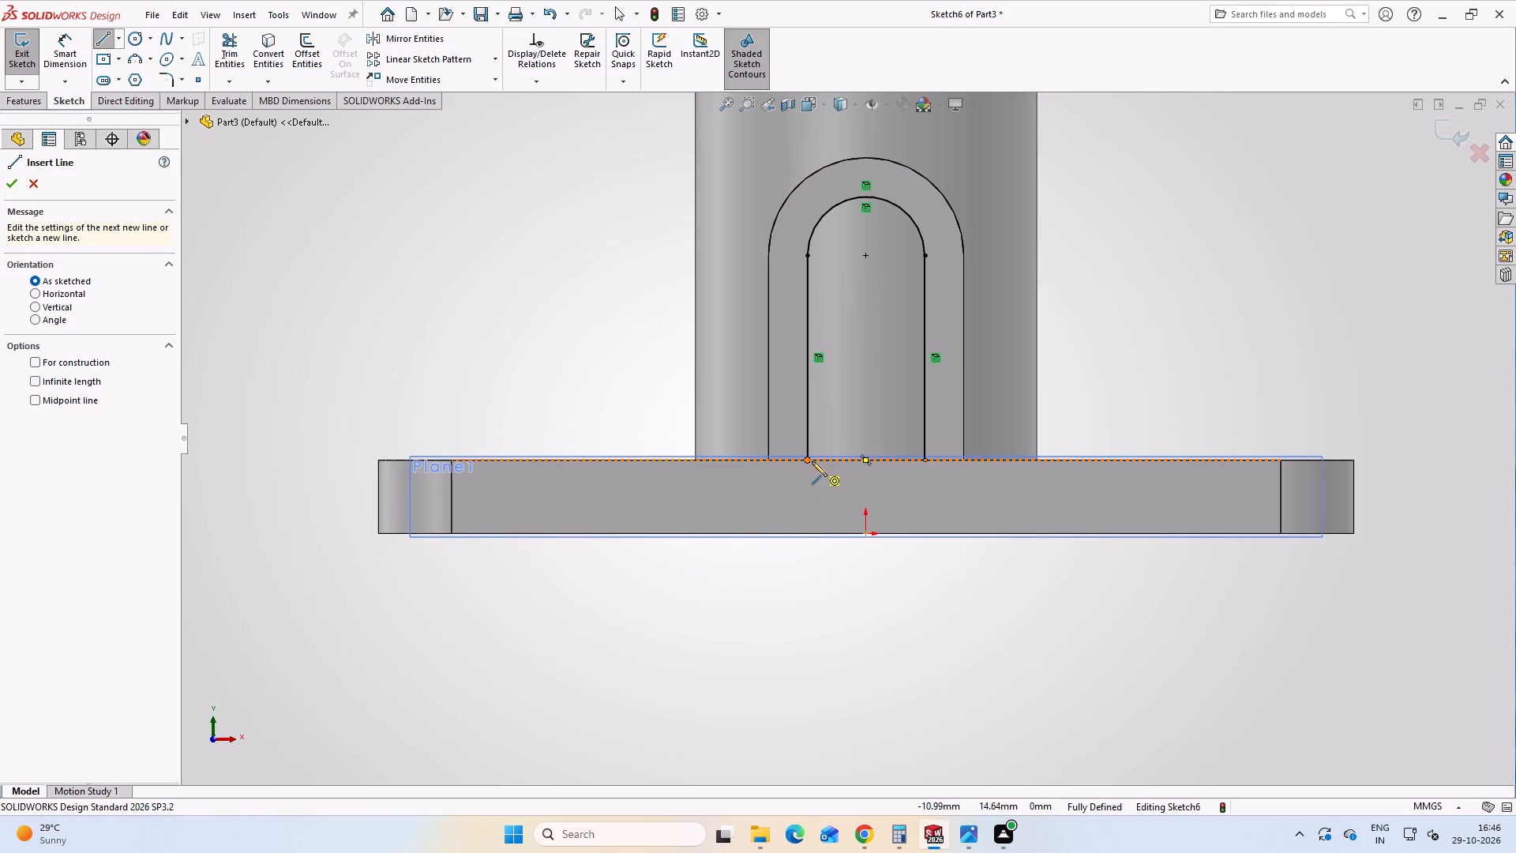
{"action": "left_click", "coordinate": [809, 460]}
{"action": "left_click", "coordinate": [924, 460]}
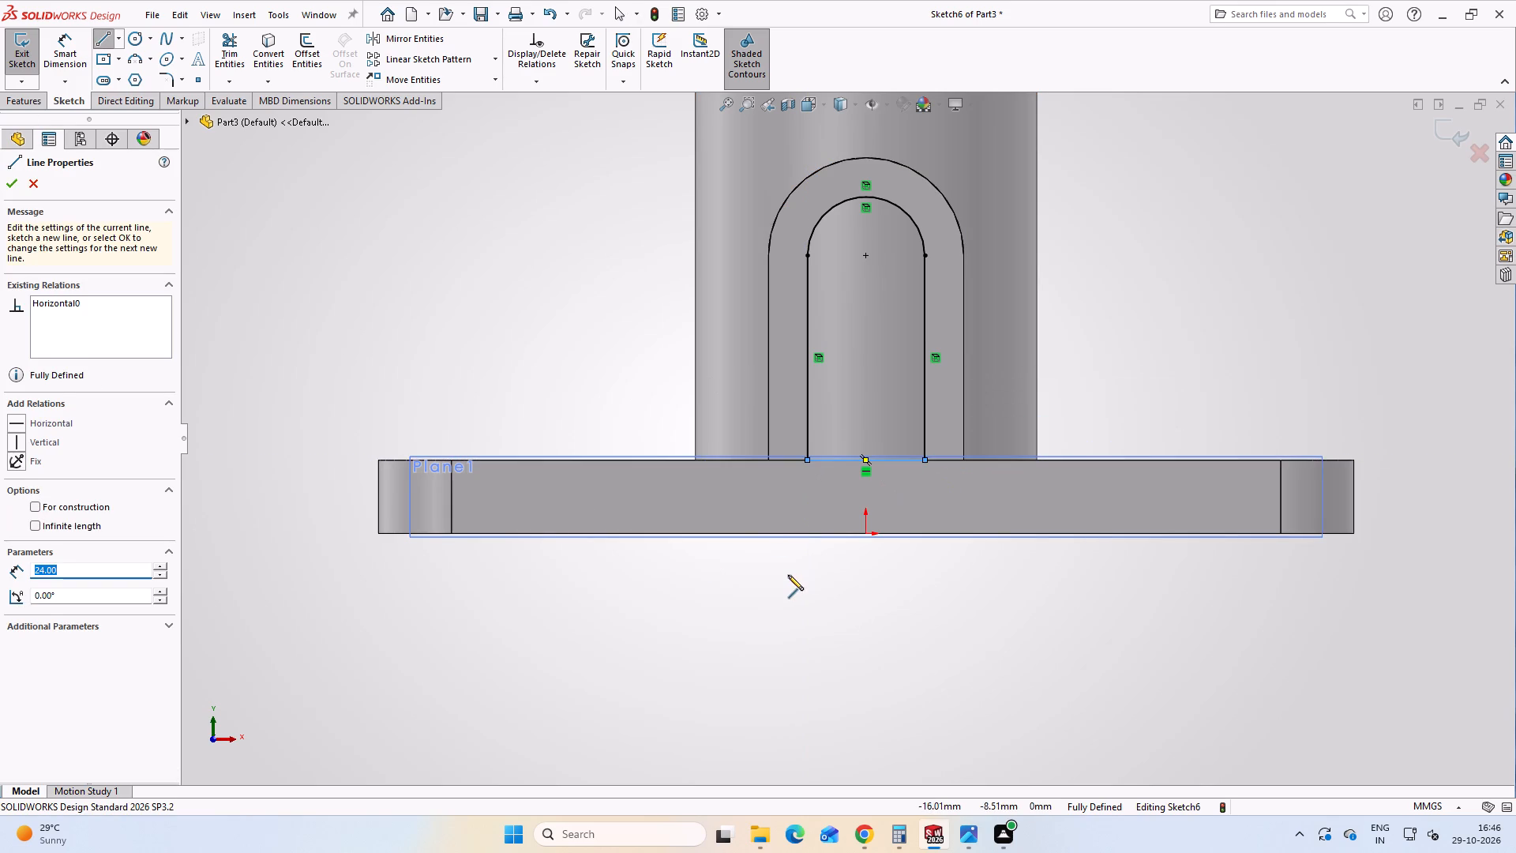
{"action": "key", "text": "Escape"}
{"action": "key", "text": "Escape"}
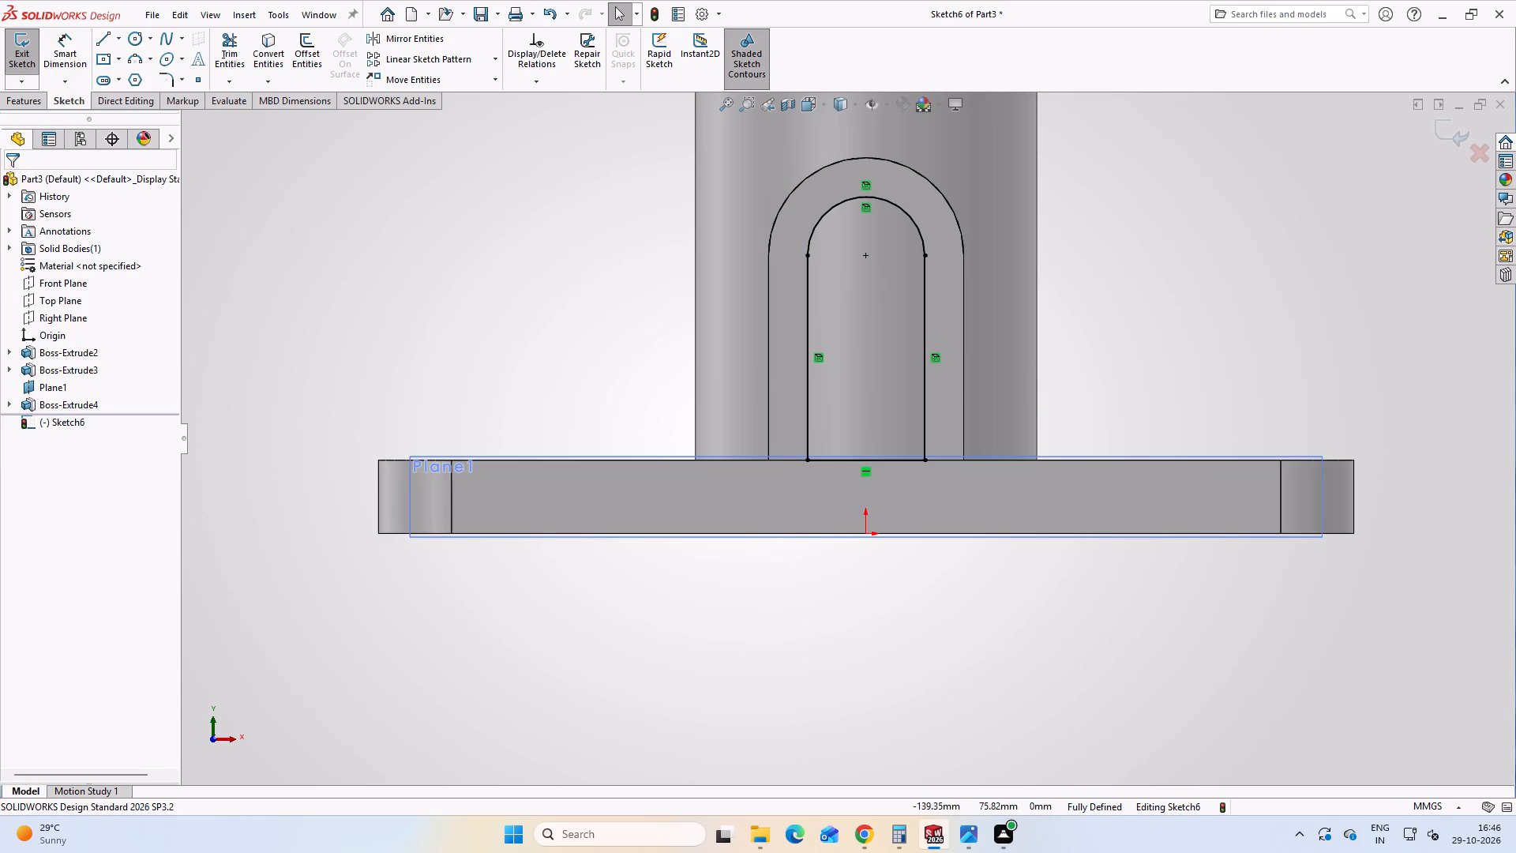
Cut the closed arch opening region blind to 40 mm through the hollow cylinder's wall using Extruded Cut.
{"action": "left_click", "coordinate": [36, 100]}
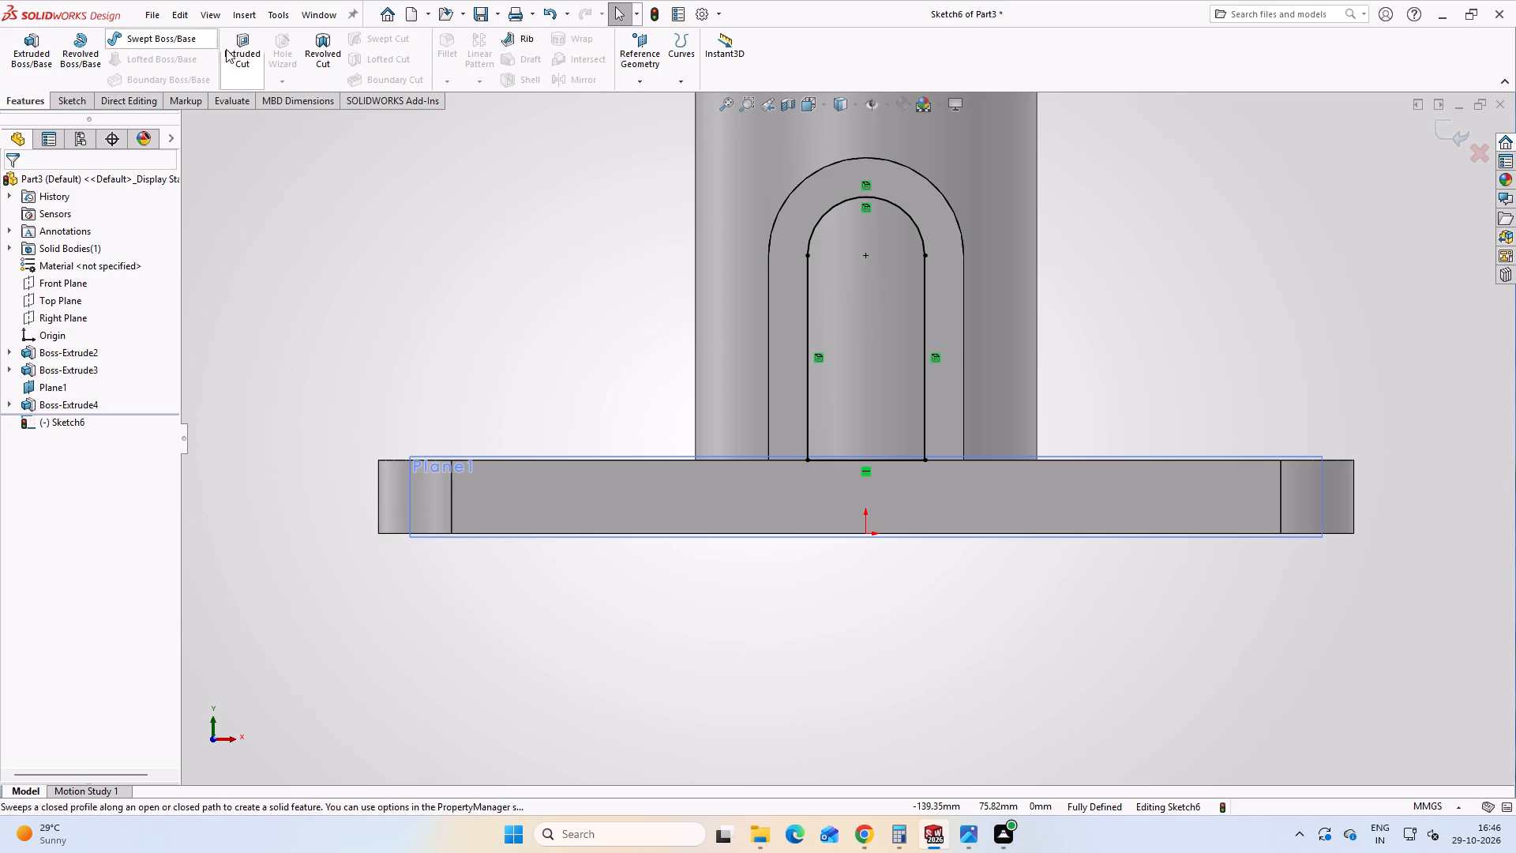
{"action": "left_click", "coordinate": [249, 51]}
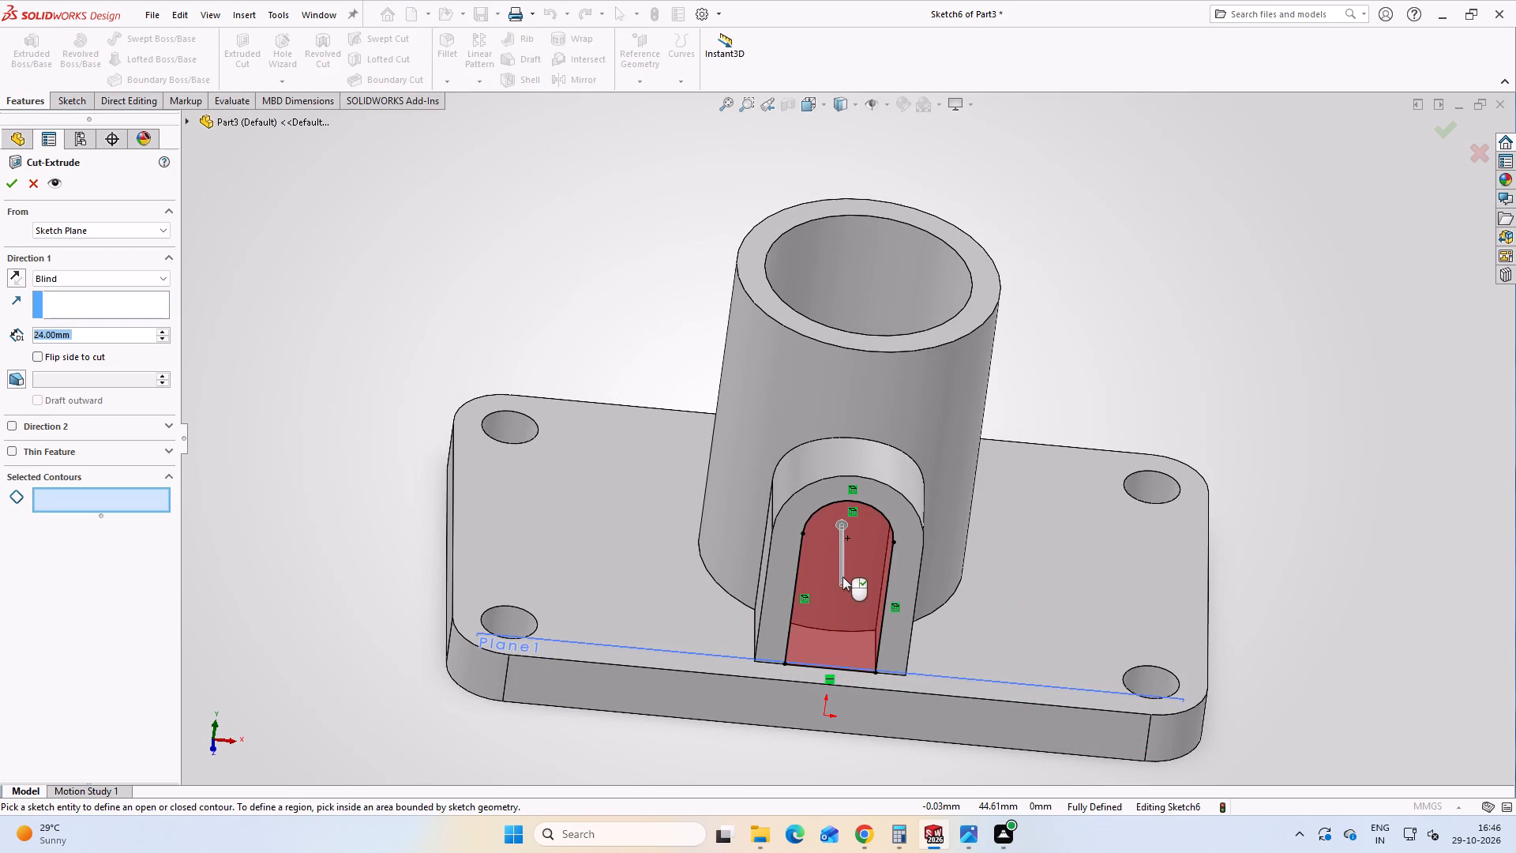
{"action": "left_click_drag", "start_coordinate": [839, 522], "coordinate": [842, 496]}
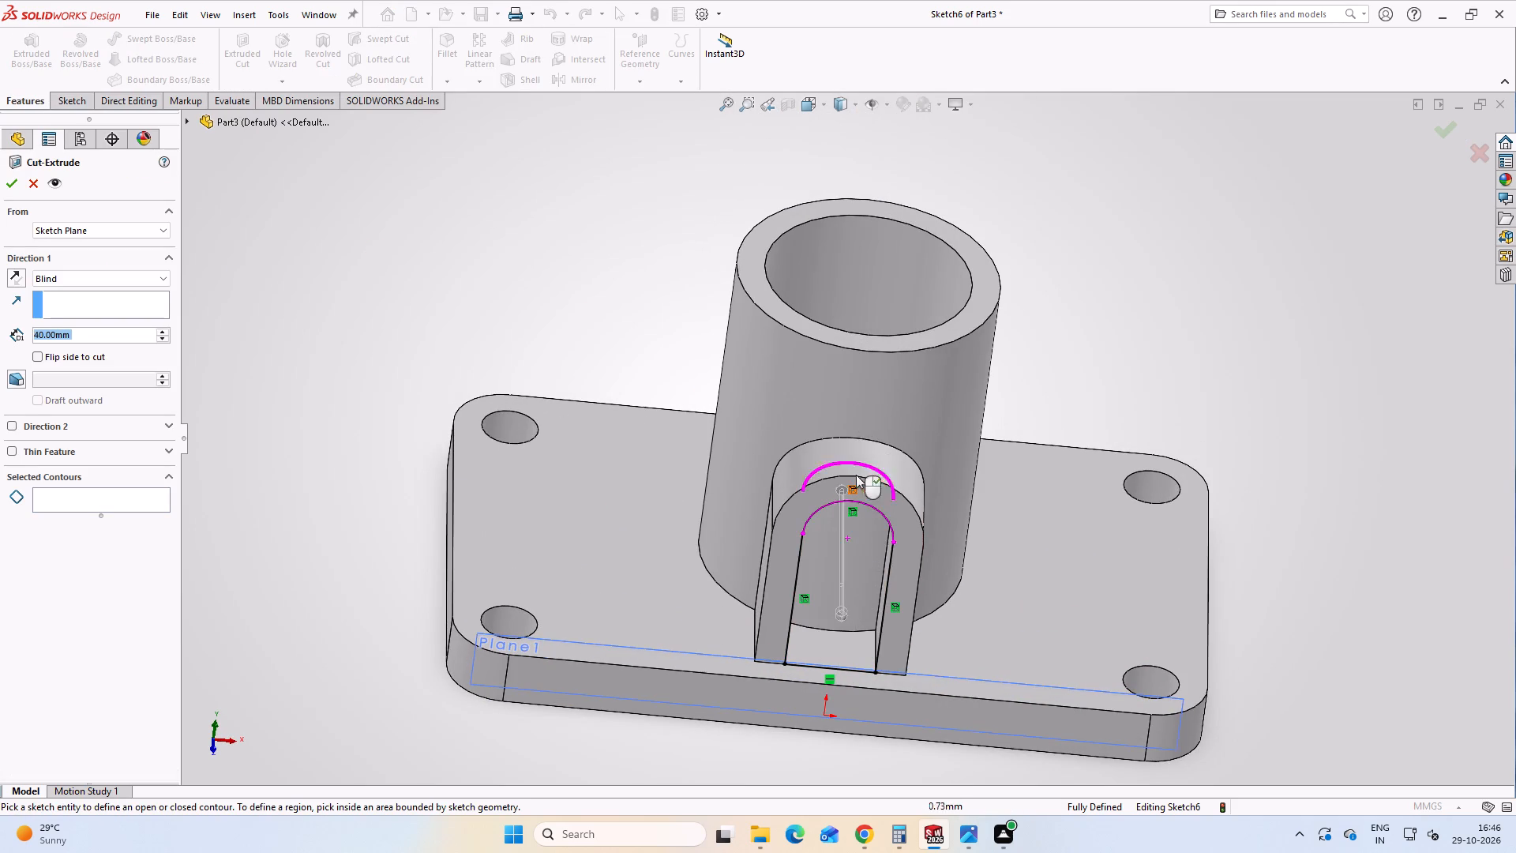
{"action": "middle_click_drag", "start_coordinate": [846, 333], "coordinate": [798, 559]}
{"action": "middle_click_drag", "start_coordinate": [827, 503], "coordinate": [836, 524]}
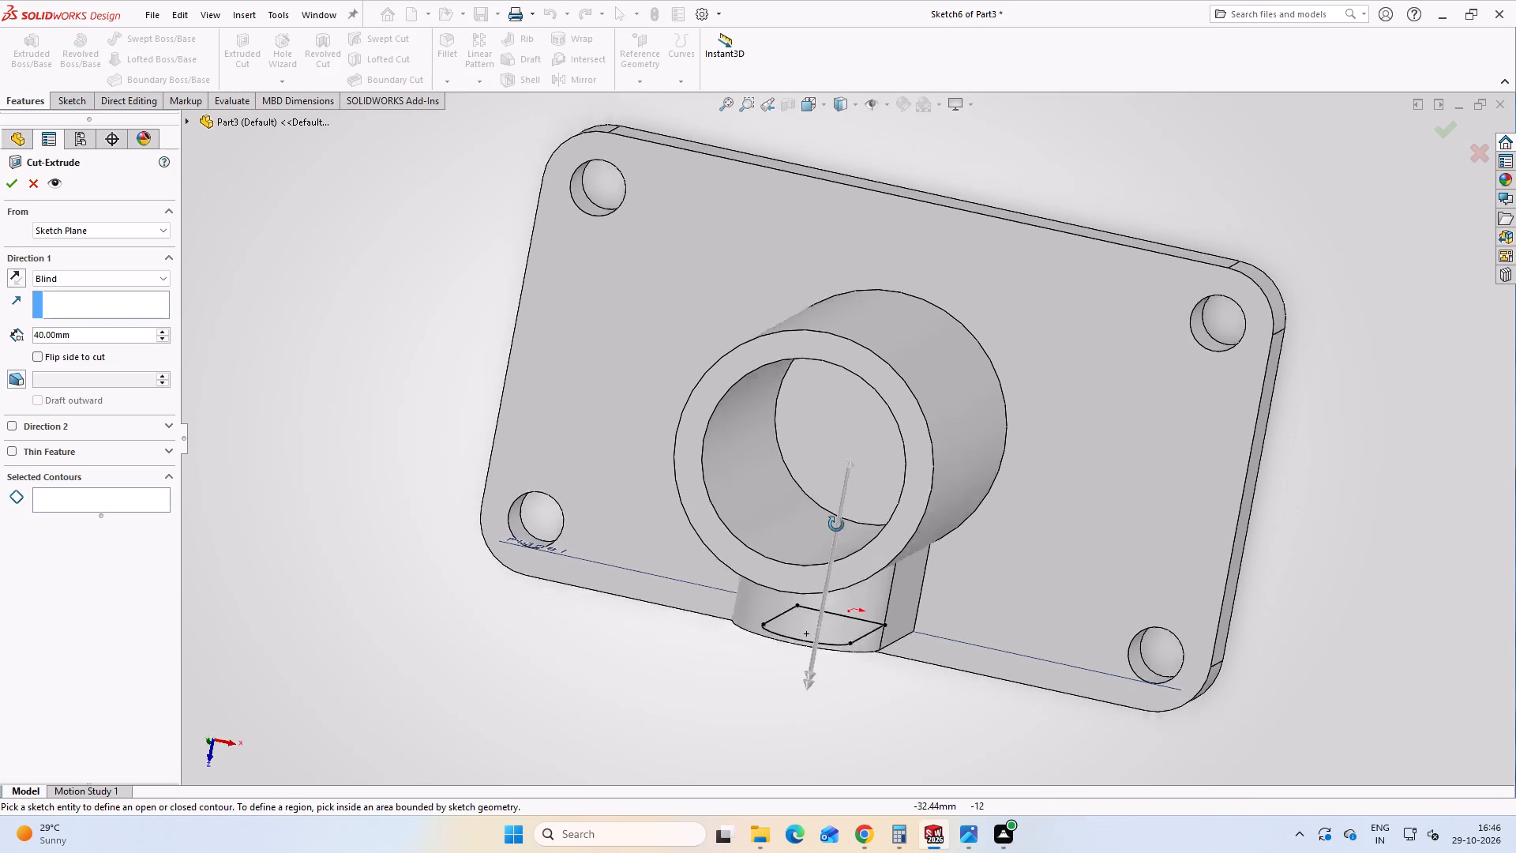
{"action": "middle_click_drag", "start_coordinate": [836, 524], "coordinate": [846, 423]}
{"action": "middle_click_drag", "start_coordinate": [826, 644], "coordinate": [854, 509]}
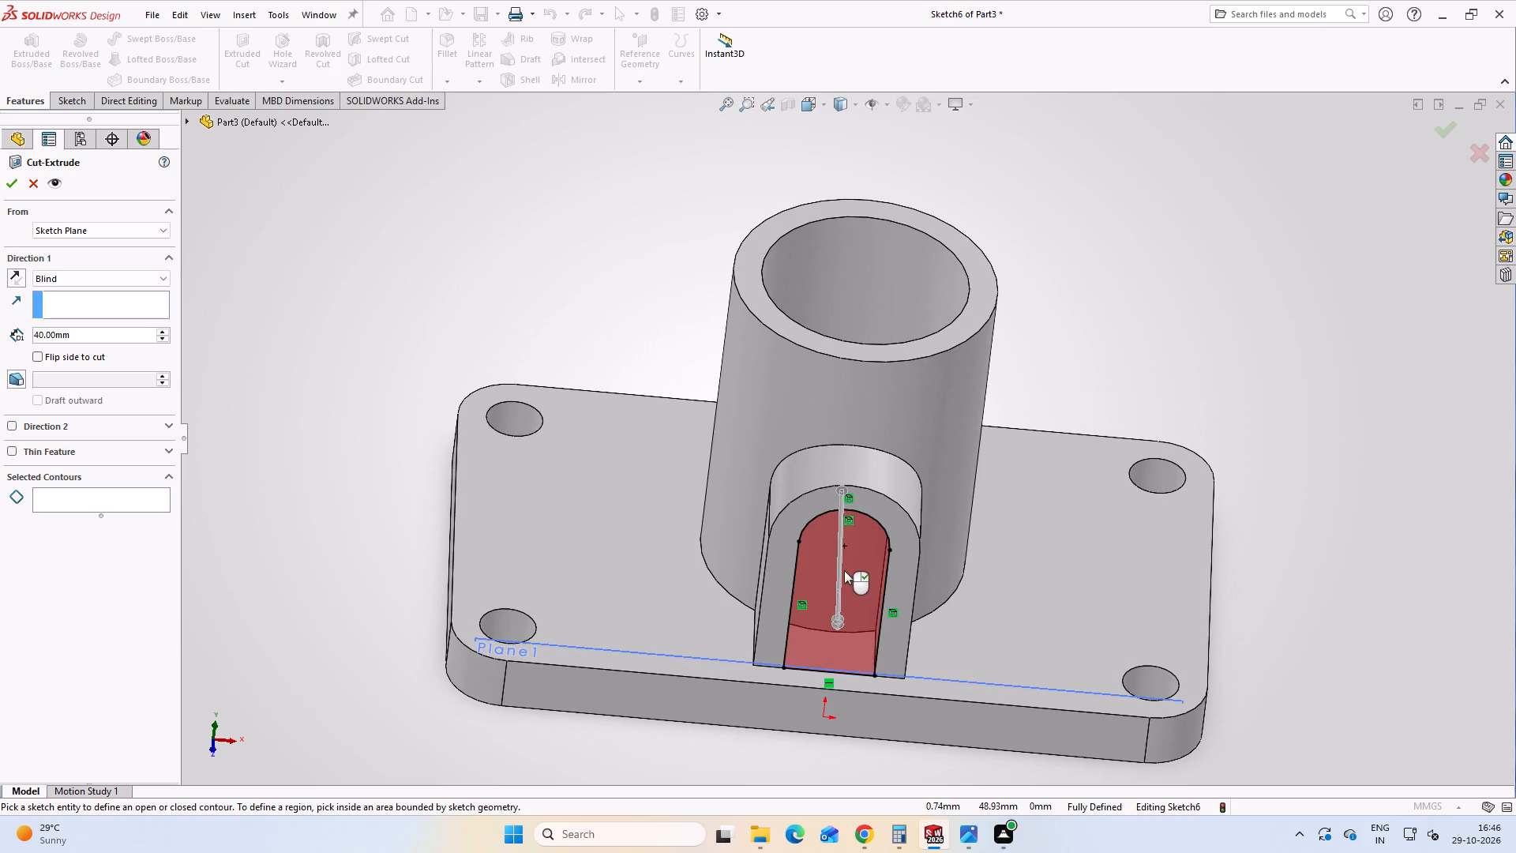
{"action": "left_click", "coordinate": [845, 568]}
{"action": "middle_click_drag", "start_coordinate": [854, 359], "coordinate": [801, 658]}
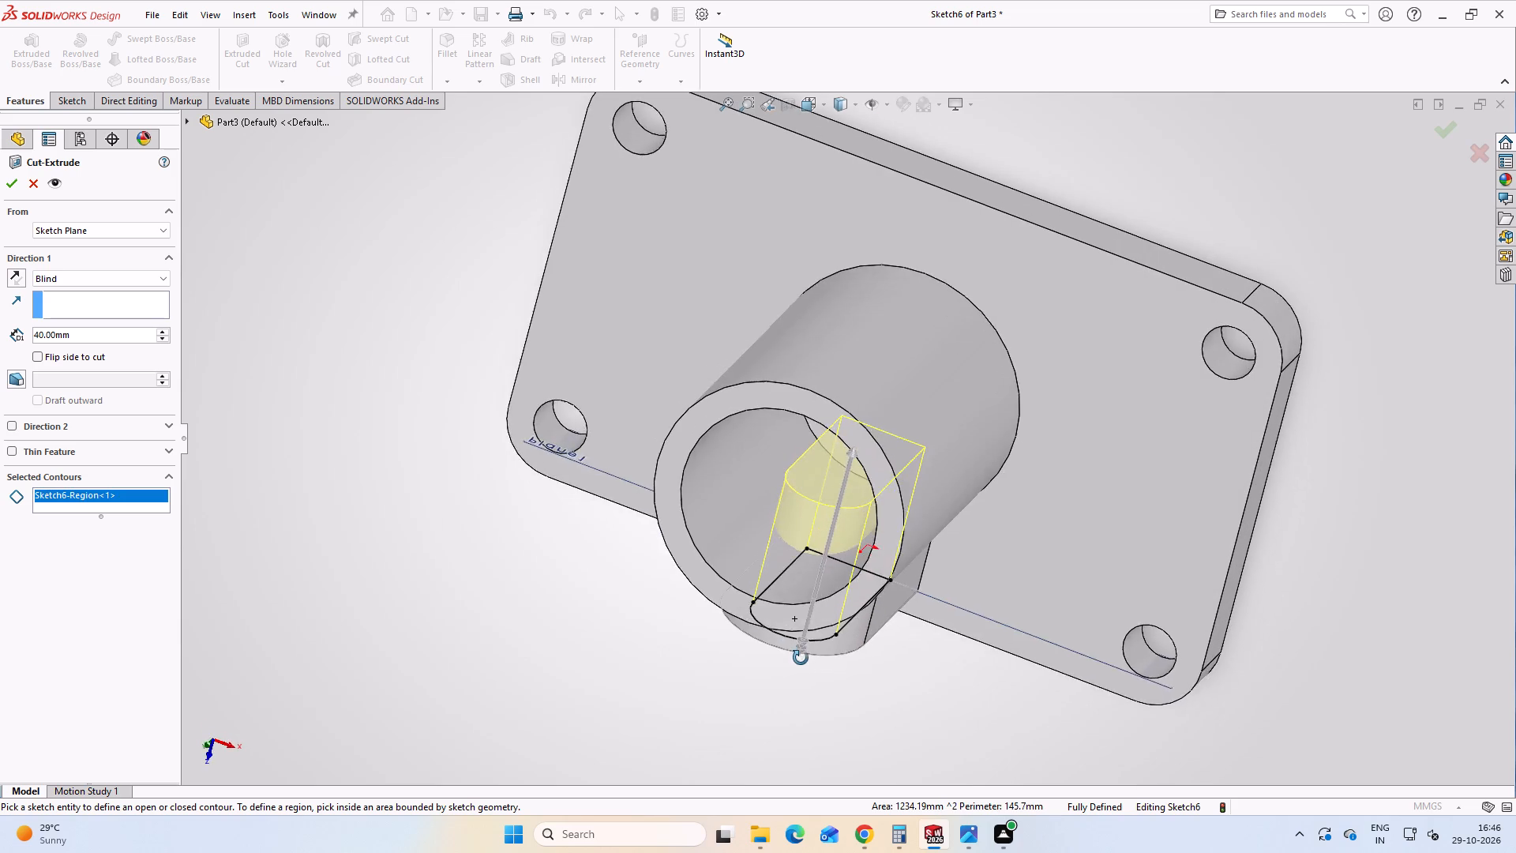
{"action": "middle_click_drag", "start_coordinate": [801, 658], "coordinate": [827, 611]}
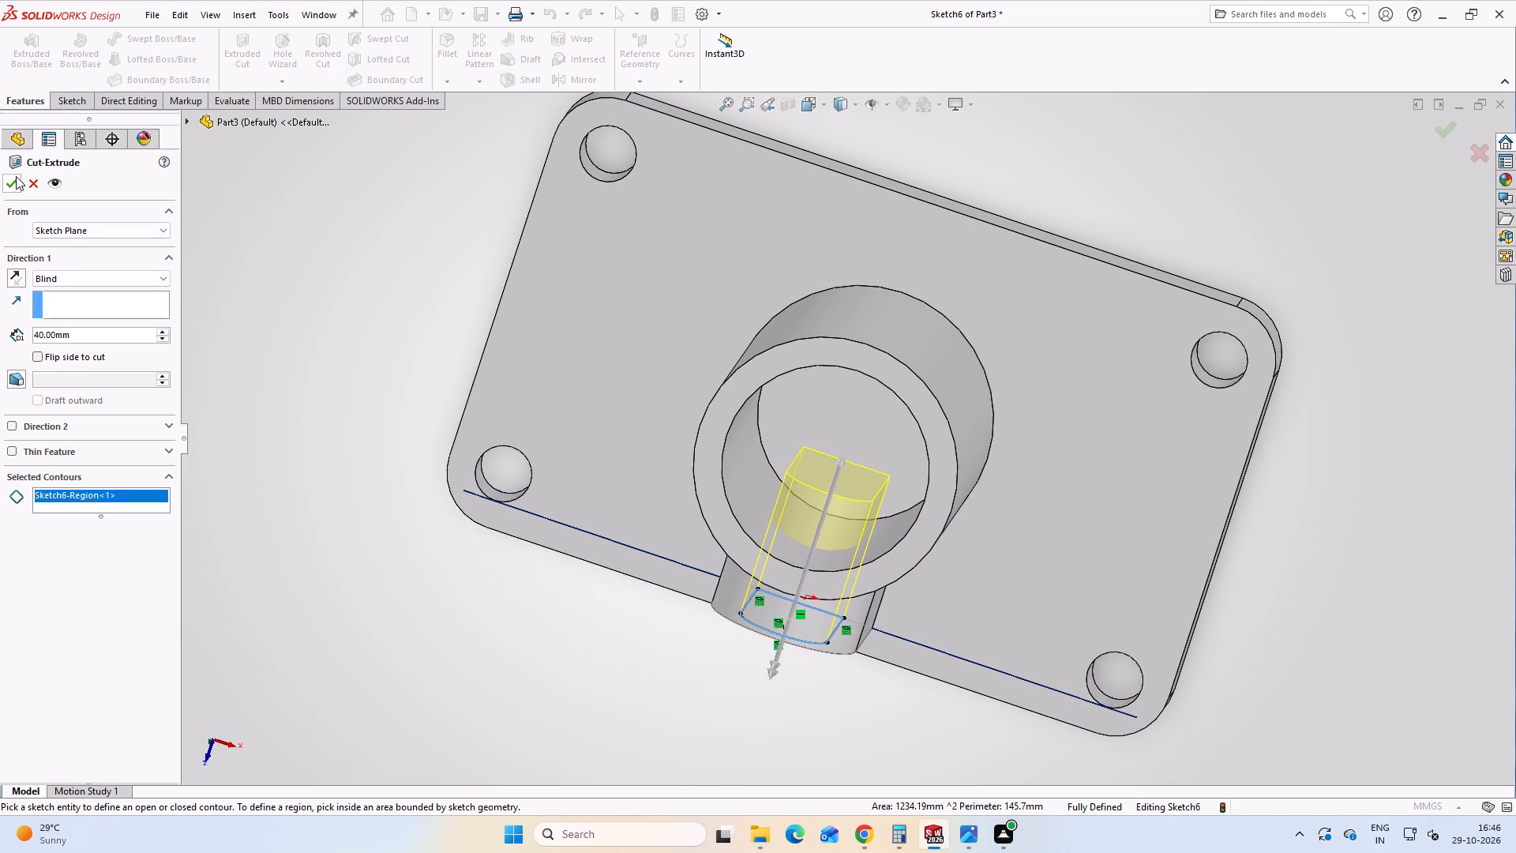
{"action": "left_click", "coordinate": [16, 176]}
Examine the arched opening cut from several angles and compare the part with the reference image.
{"action": "middle_click_drag", "start_coordinate": [715, 542], "coordinate": [775, 307]}
{"action": "middle_click_drag", "start_coordinate": [776, 551], "coordinate": [782, 463]}
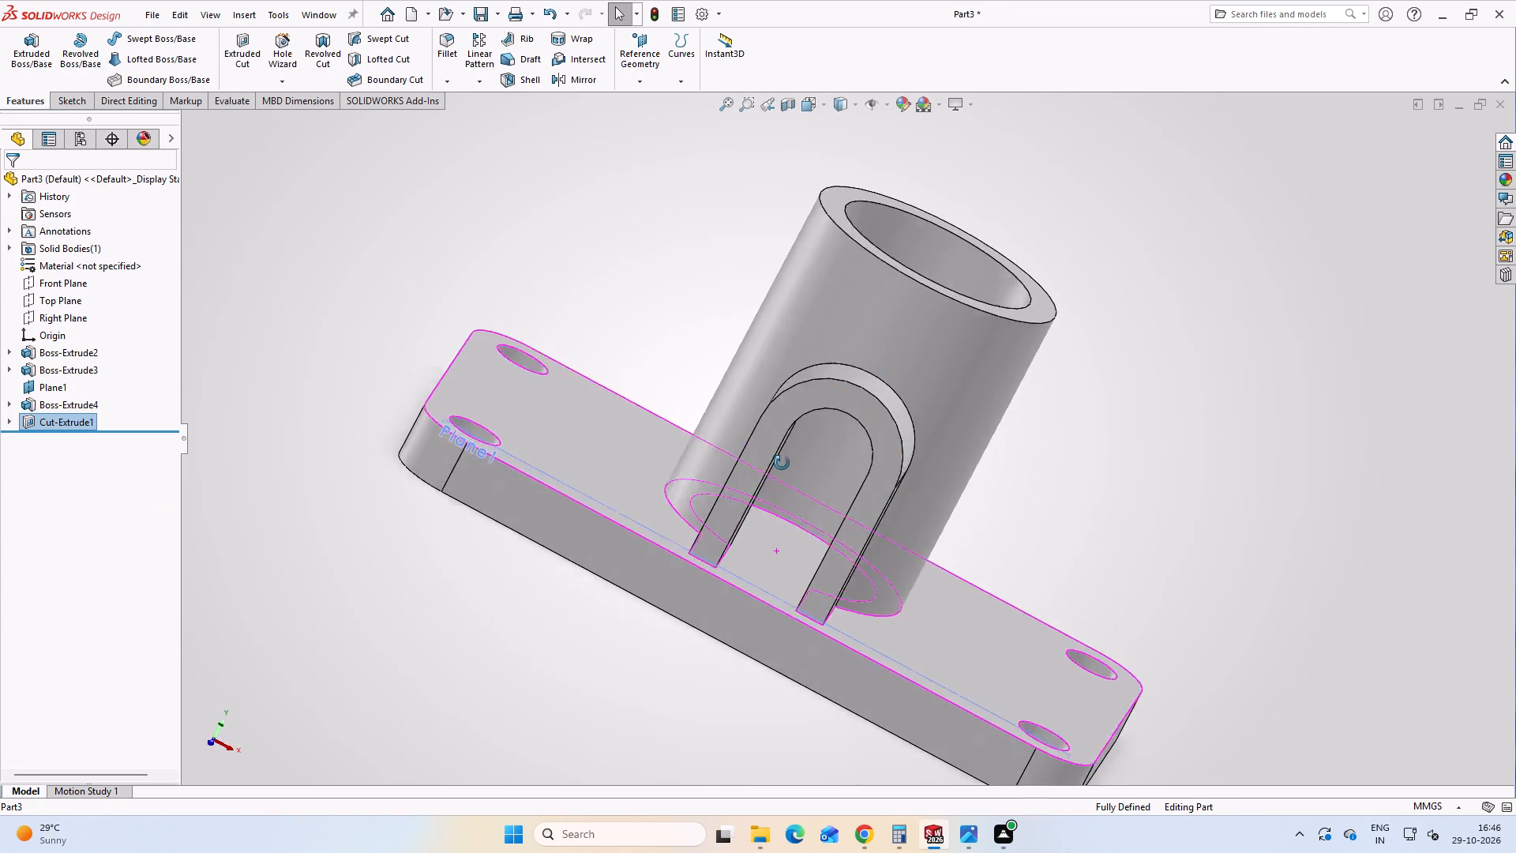
{"action": "middle_click_drag", "start_coordinate": [782, 463], "coordinate": [790, 448]}
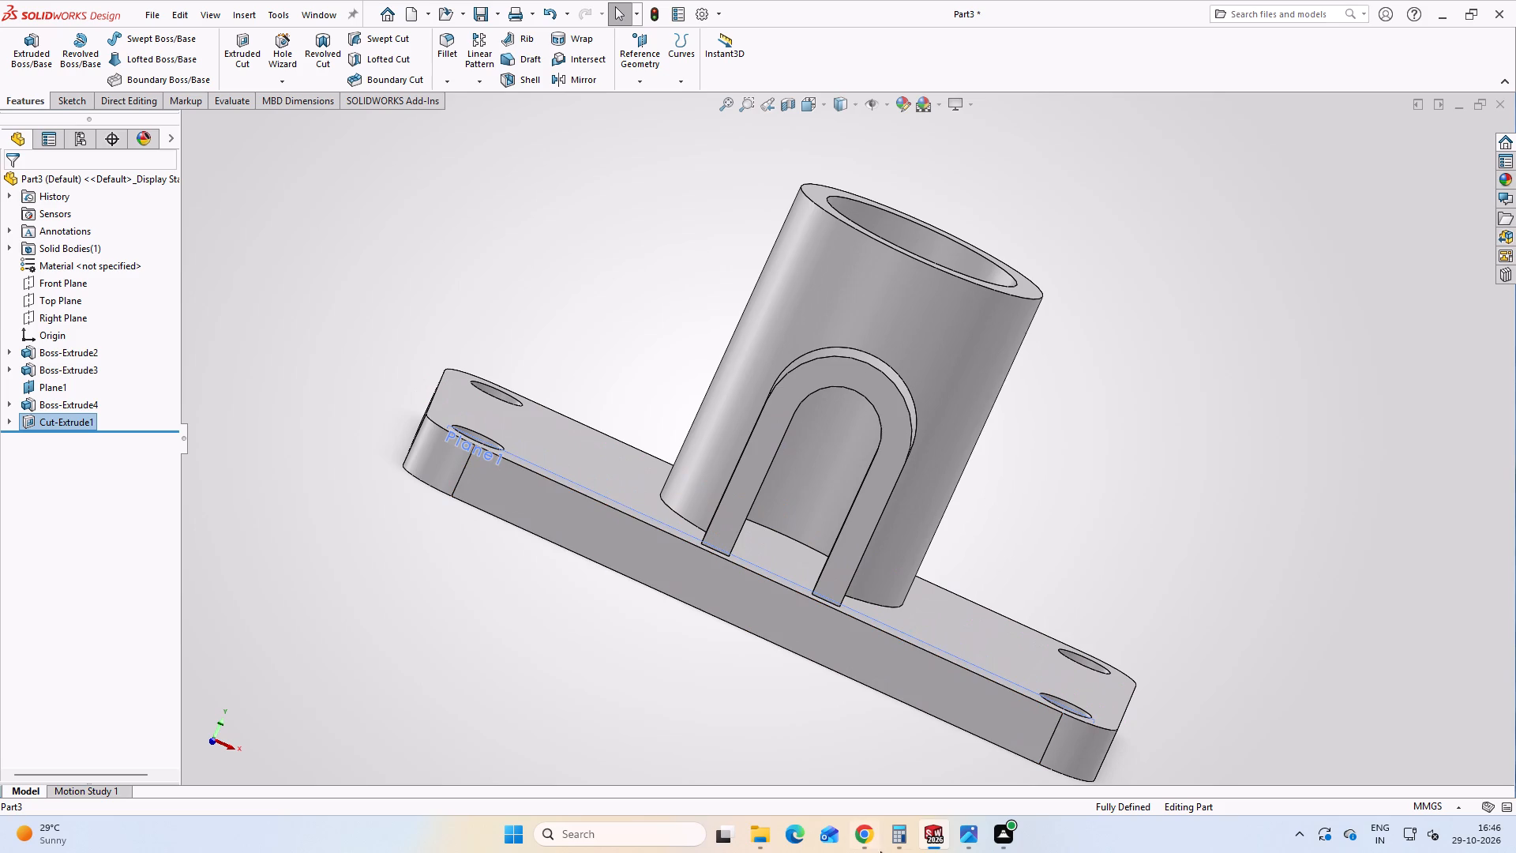
{"action": "left_click", "coordinate": [958, 837]}
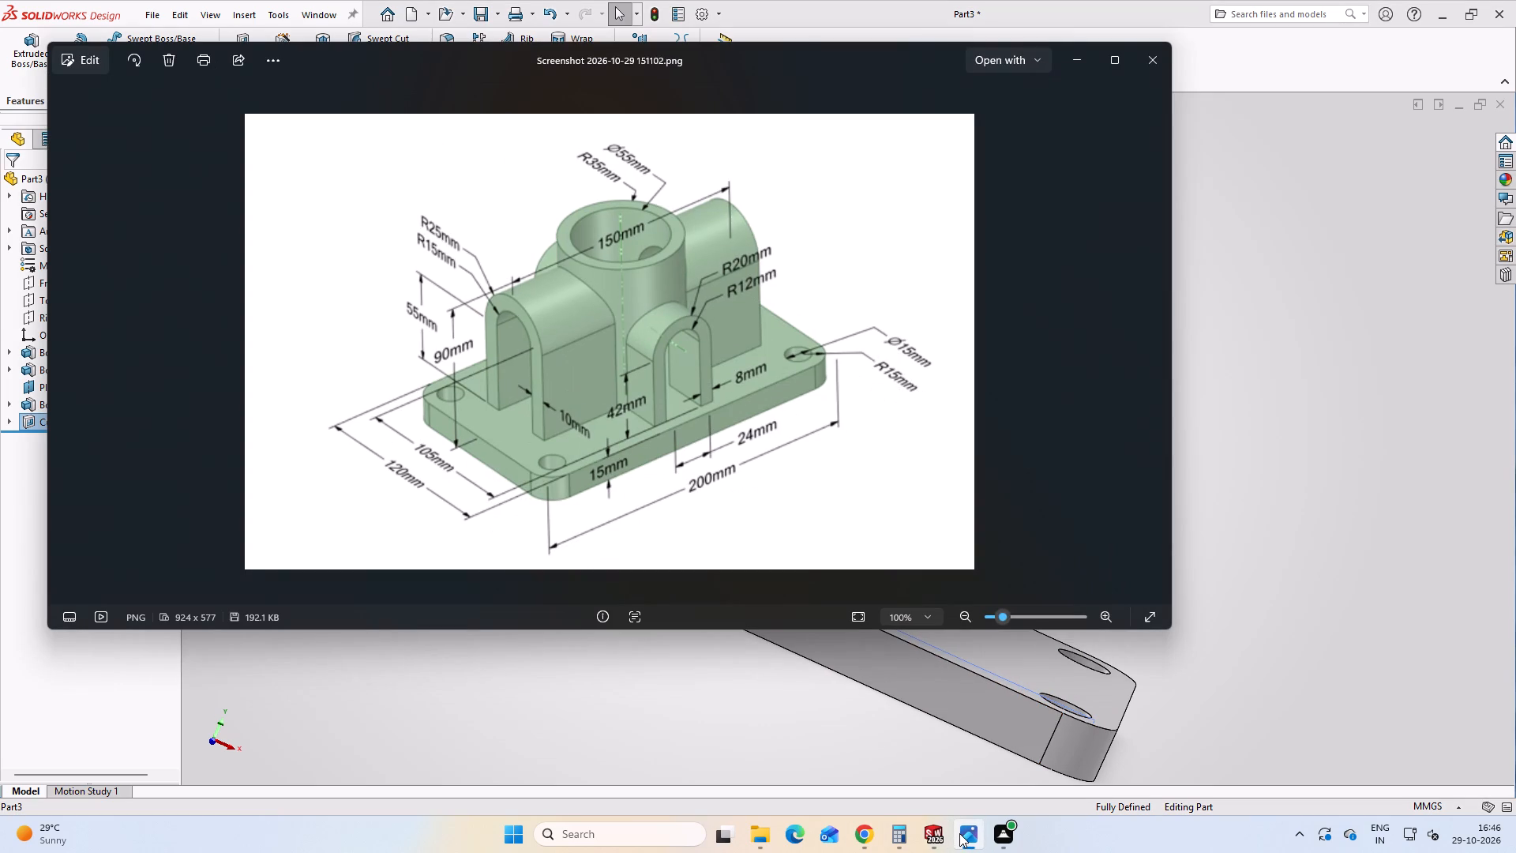
{"action": "left_click", "coordinate": [958, 836]}
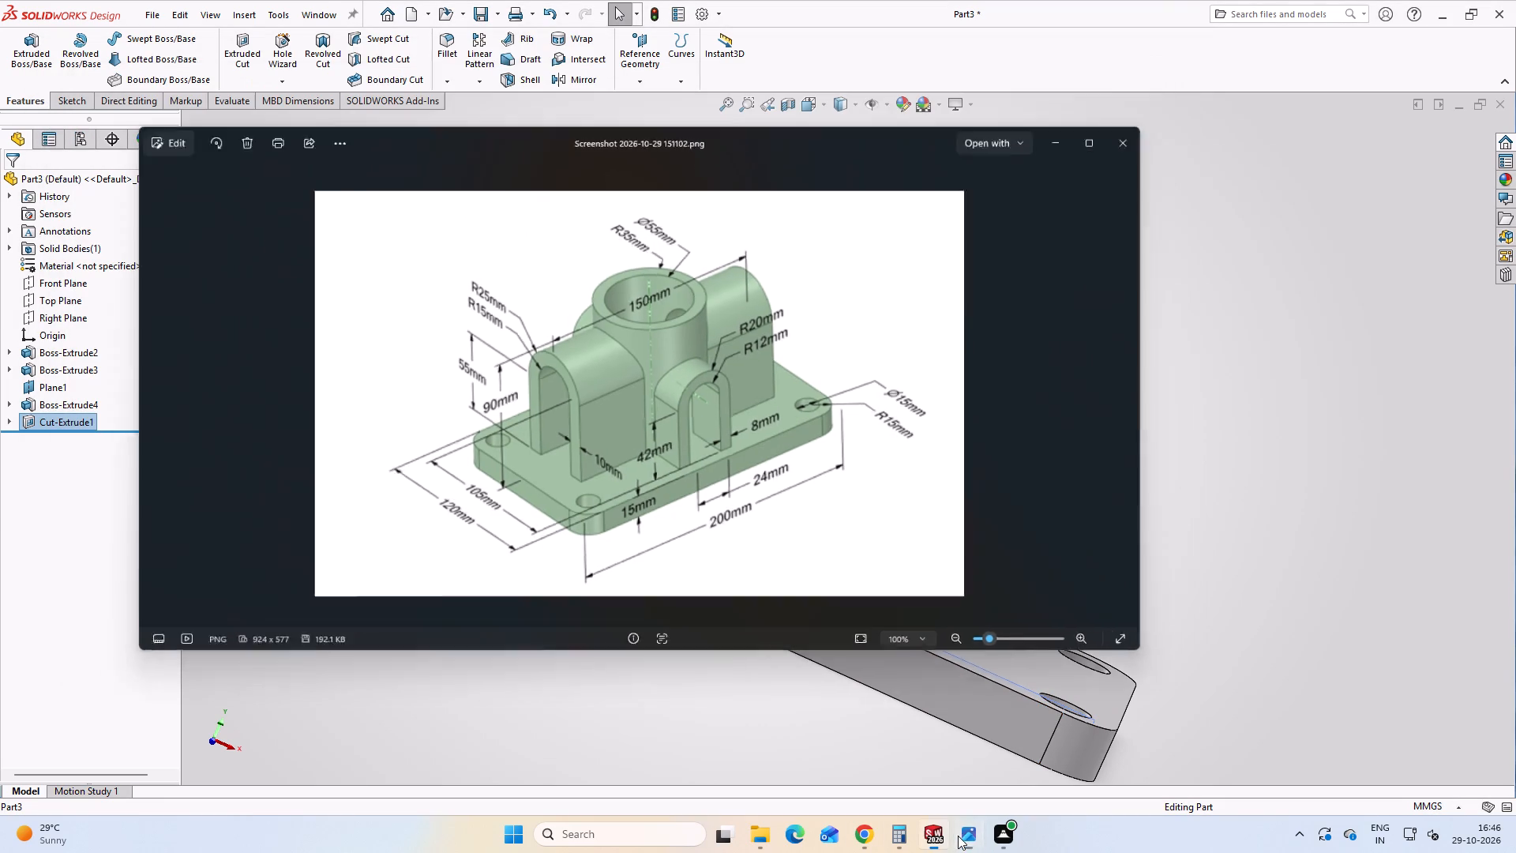
{"action": "left_click", "coordinate": [1148, 514]}
{"action": "middle_click_drag", "start_coordinate": [1080, 517], "coordinate": [953, 561]}
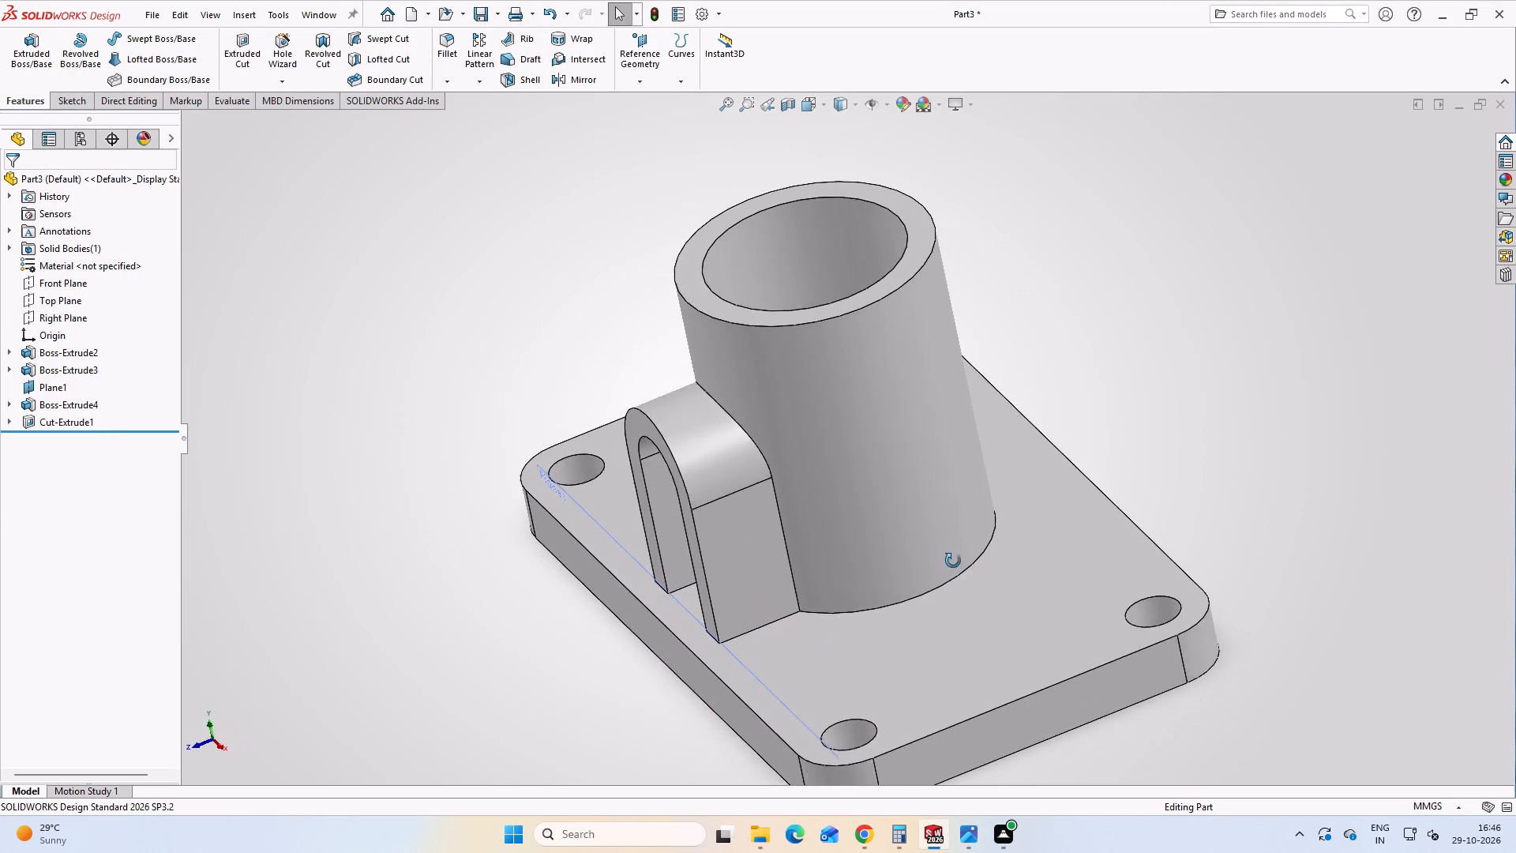
{"action": "middle_click_drag", "start_coordinate": [953, 561], "coordinate": [1105, 552]}
{"action": "scroll", "coordinate": [1114, 562], "scroll_direction": "up", "scroll_amount": 1}
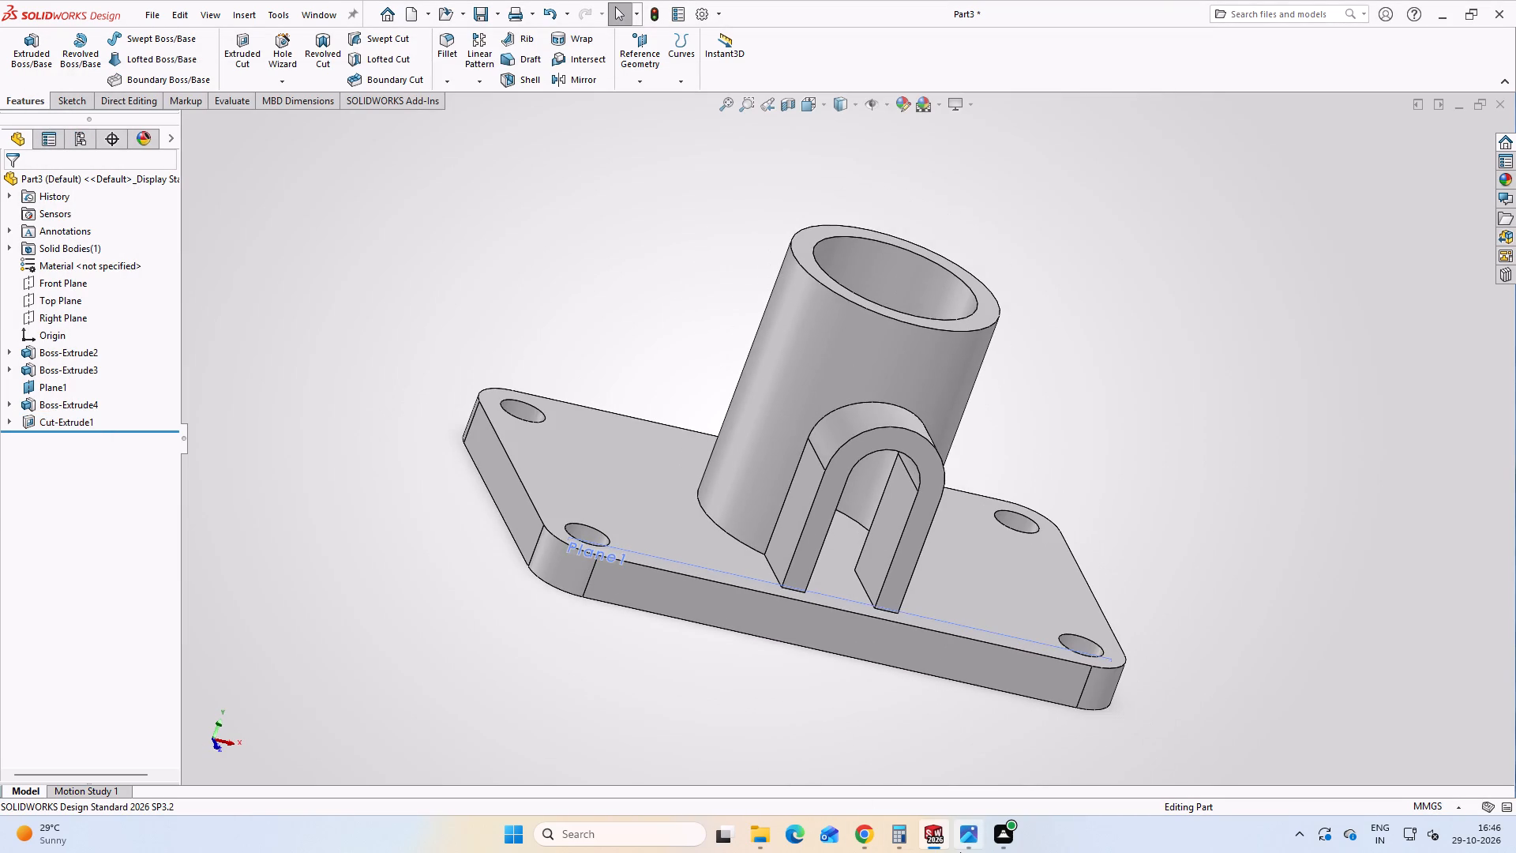
{"action": "left_click", "coordinate": [960, 852]}
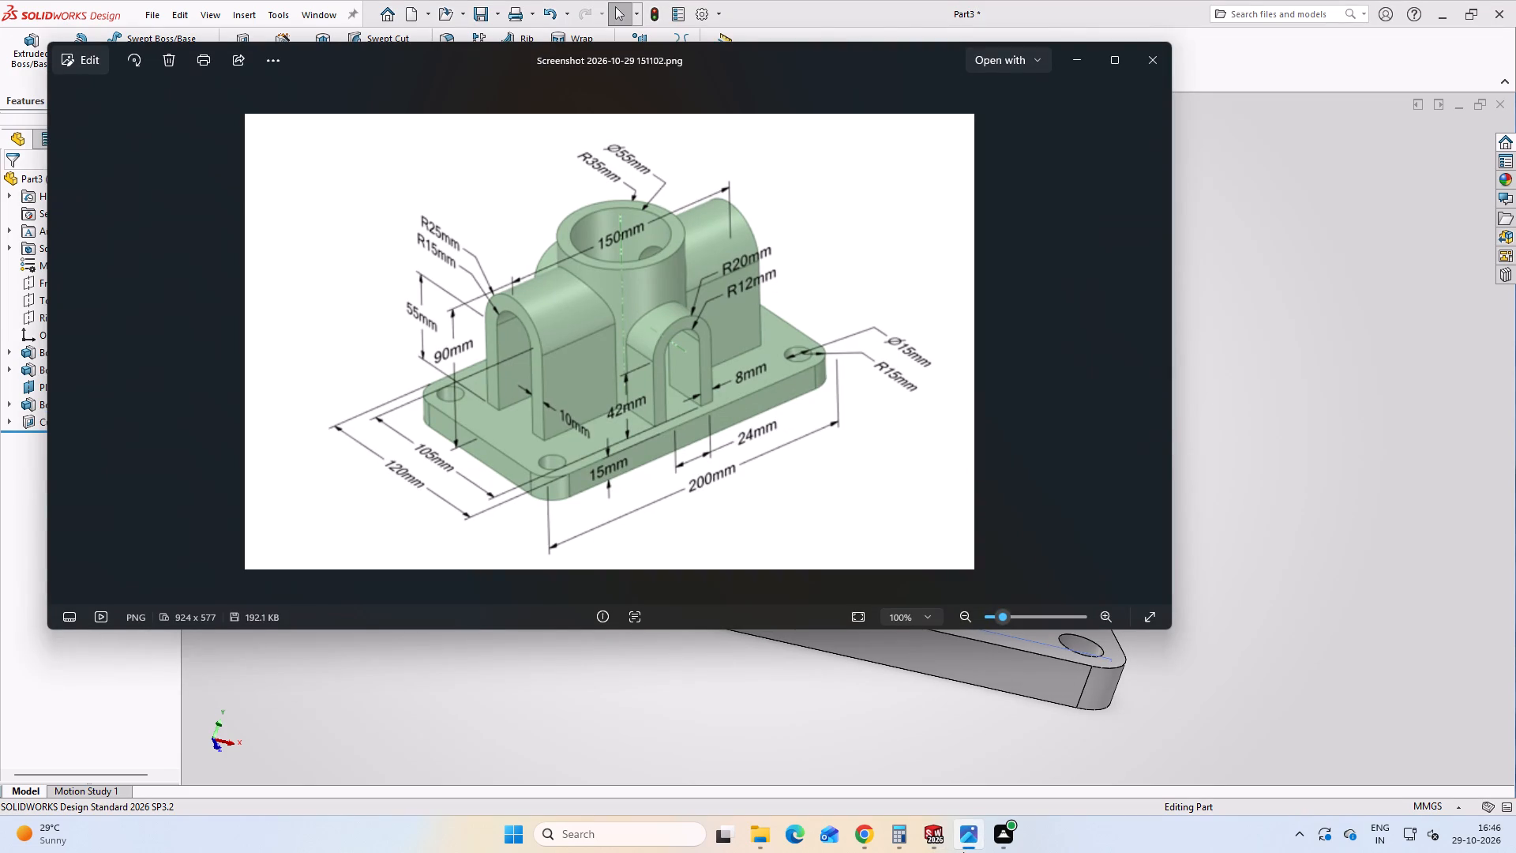
{"action": "left_click", "coordinate": [963, 852]}
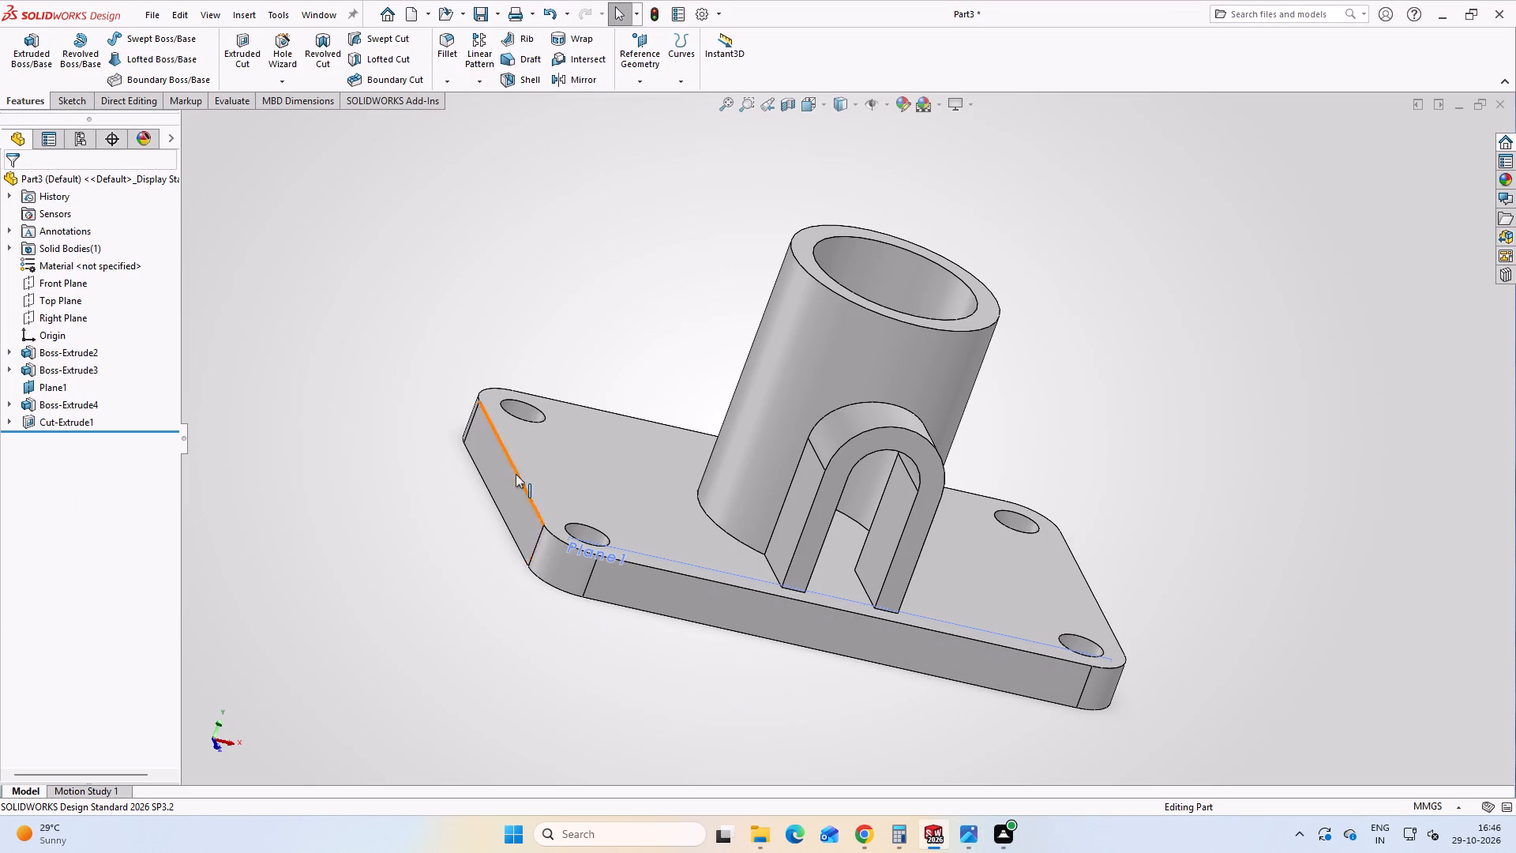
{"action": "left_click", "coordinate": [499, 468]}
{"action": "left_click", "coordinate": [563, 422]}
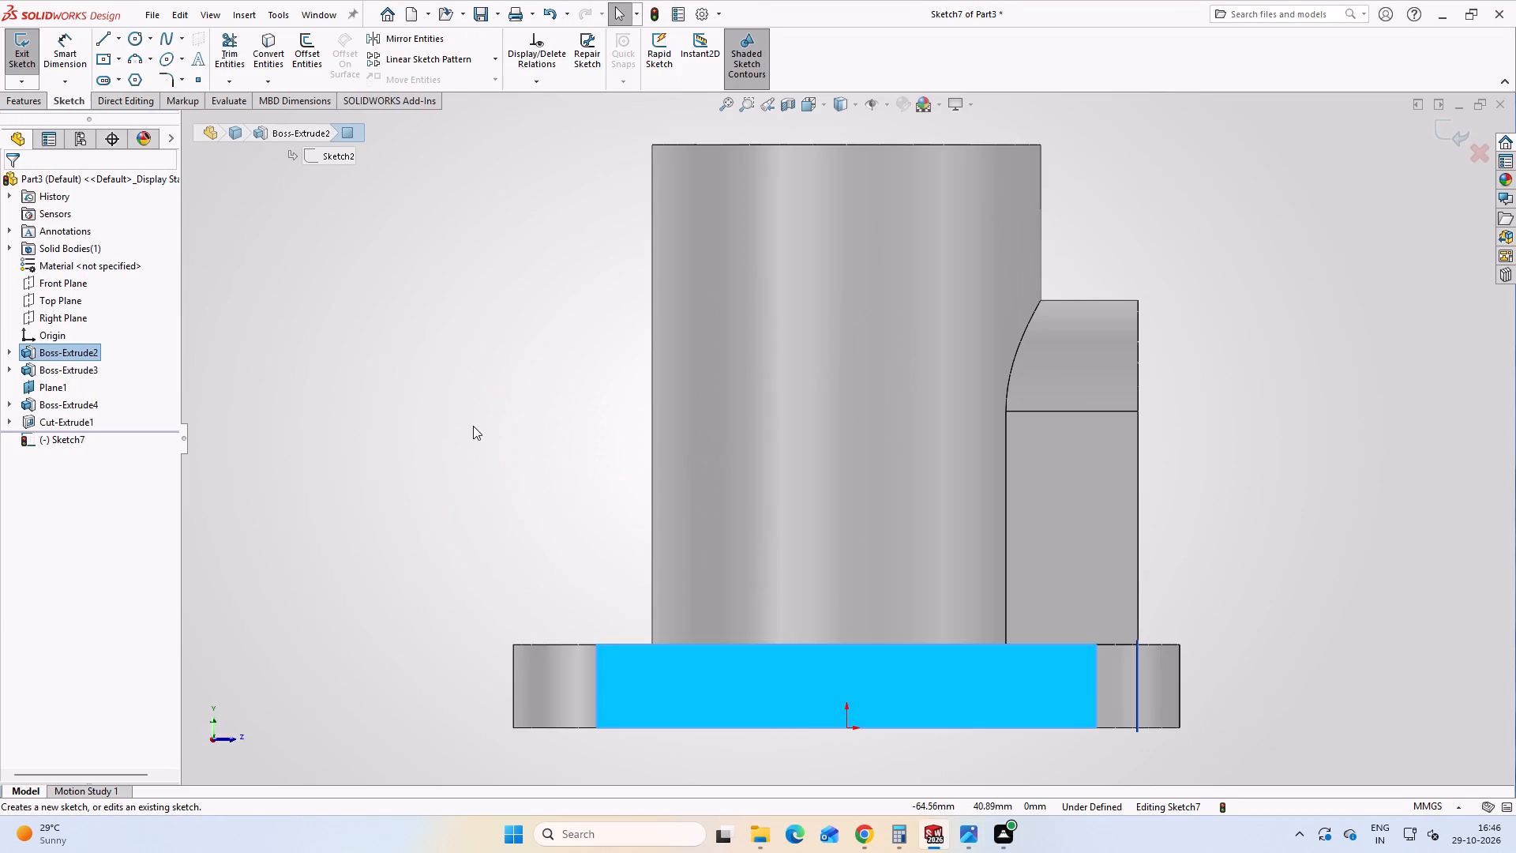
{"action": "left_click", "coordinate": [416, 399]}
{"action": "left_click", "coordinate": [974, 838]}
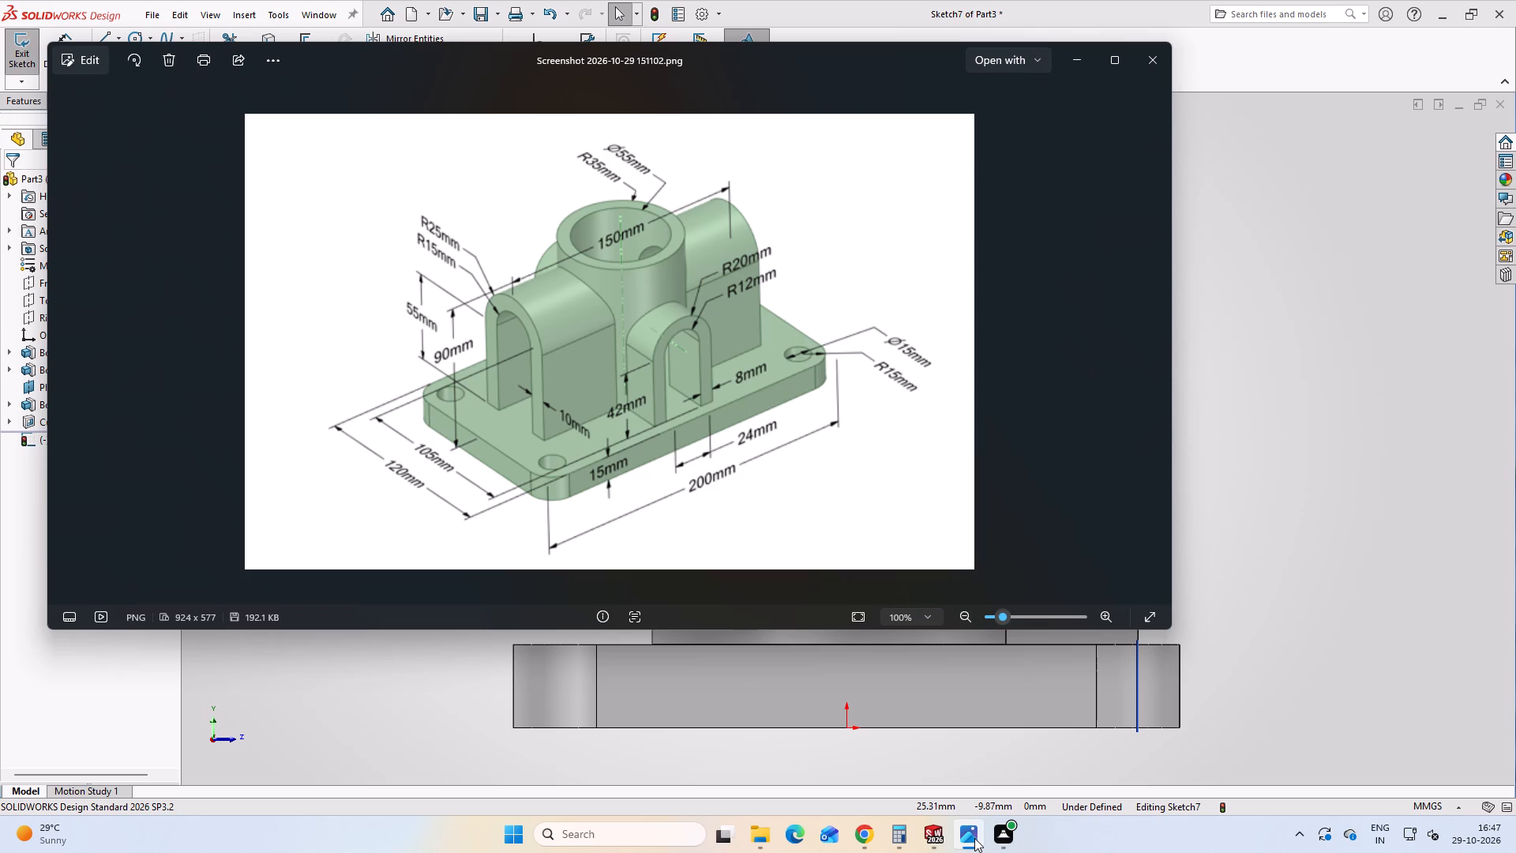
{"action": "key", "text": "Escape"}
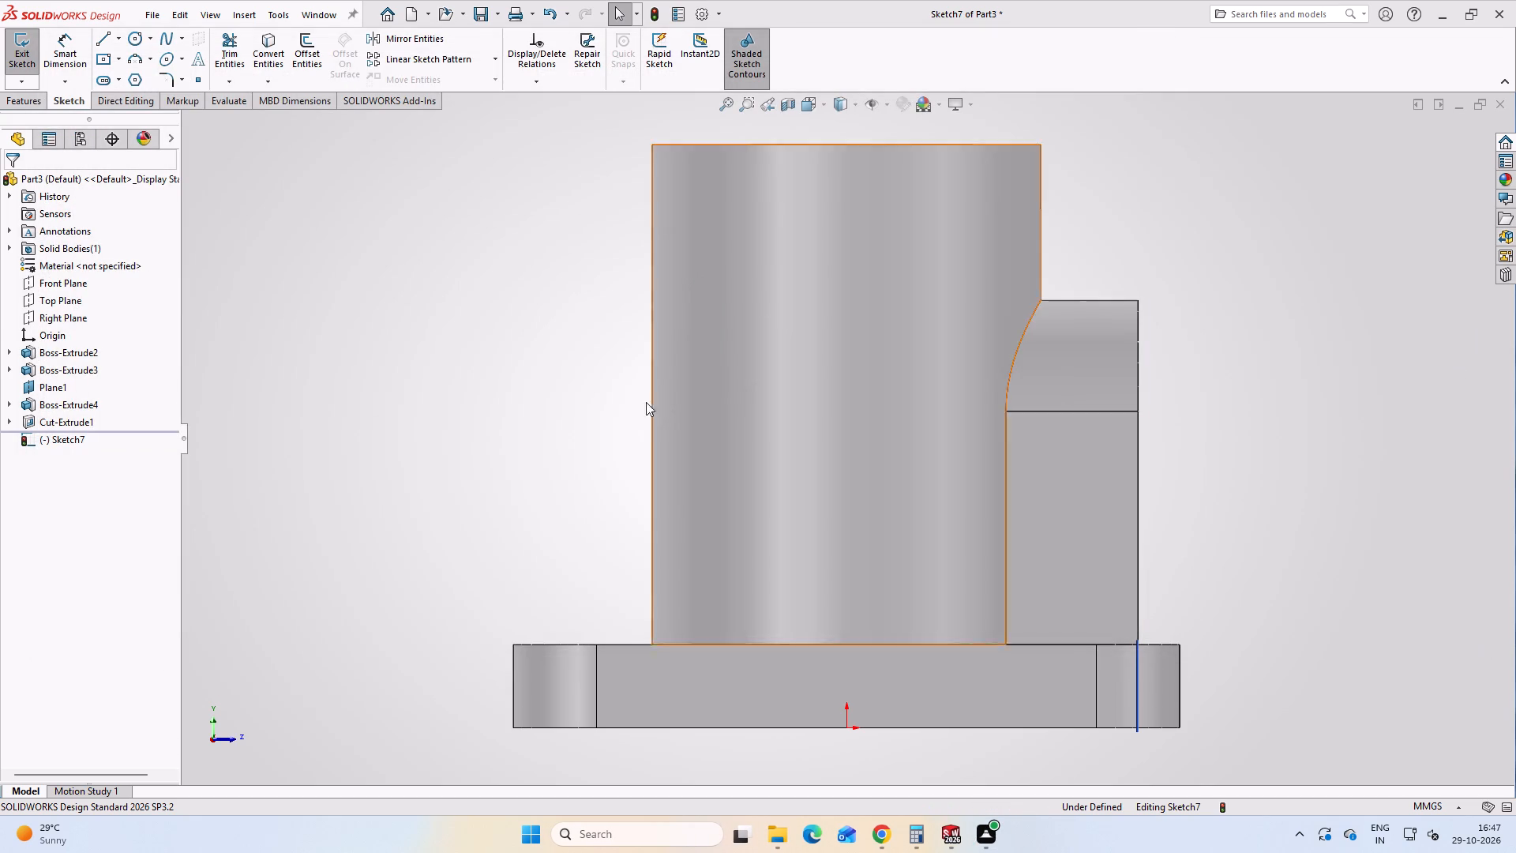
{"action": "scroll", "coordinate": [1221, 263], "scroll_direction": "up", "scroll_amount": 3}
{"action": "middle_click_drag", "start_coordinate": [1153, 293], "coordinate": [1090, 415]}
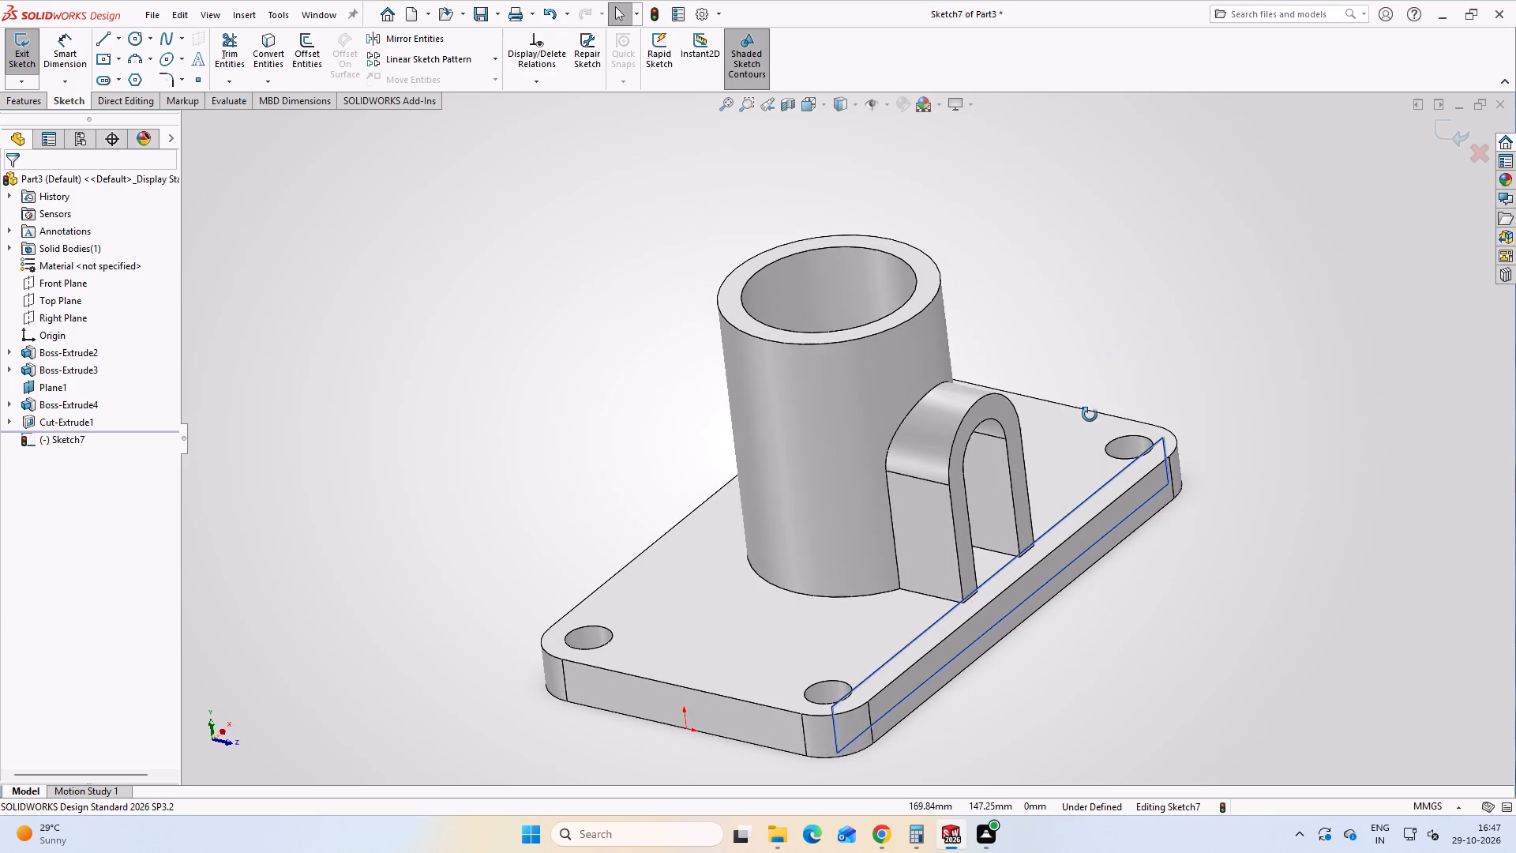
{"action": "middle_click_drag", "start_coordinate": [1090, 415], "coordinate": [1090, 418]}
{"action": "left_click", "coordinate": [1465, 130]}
Start a sketch on the top face of the base plate, viewed from the top.
{"action": "middle_click_drag", "start_coordinate": [847, 365], "coordinate": [845, 434]}
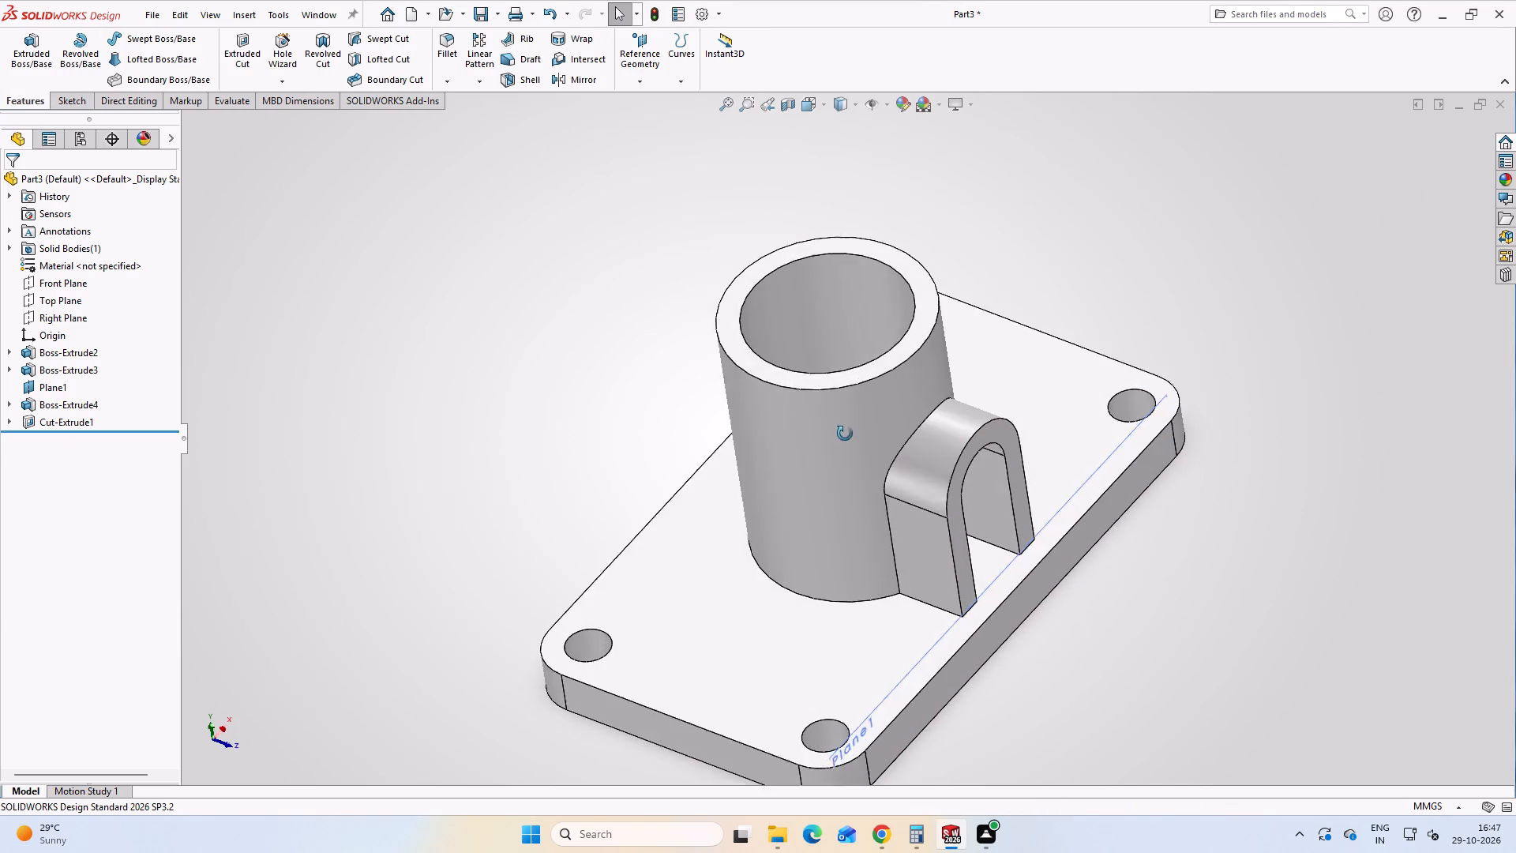
{"action": "middle_click_drag", "start_coordinate": [845, 434], "coordinate": [842, 483]}
{"action": "left_click", "coordinate": [809, 111]}
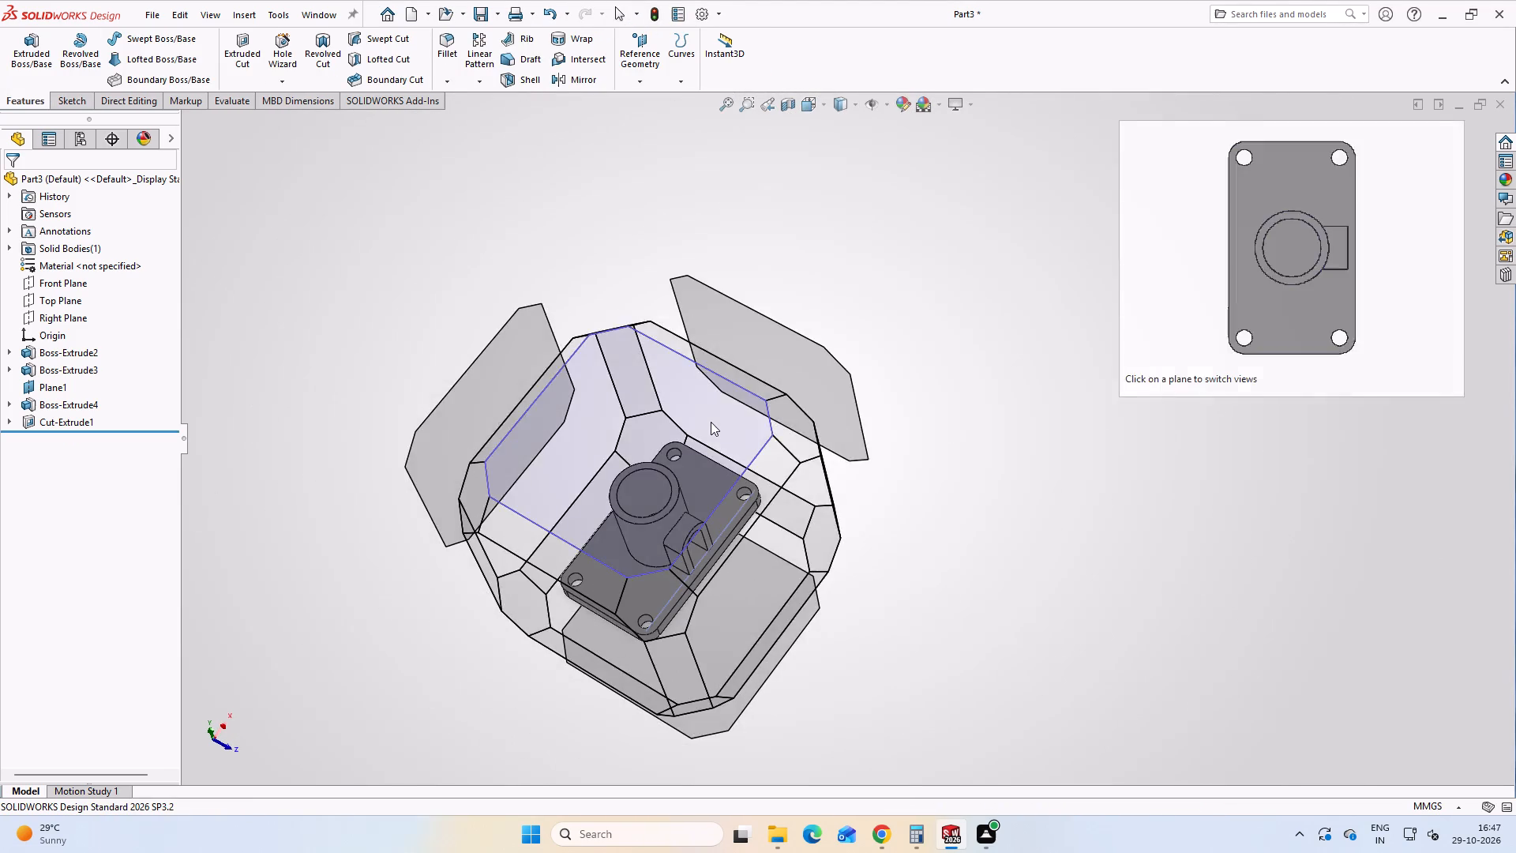
{"action": "left_click", "coordinate": [711, 422]}
{"action": "left_click", "coordinate": [828, 260]}
{"action": "left_click", "coordinate": [900, 215]}
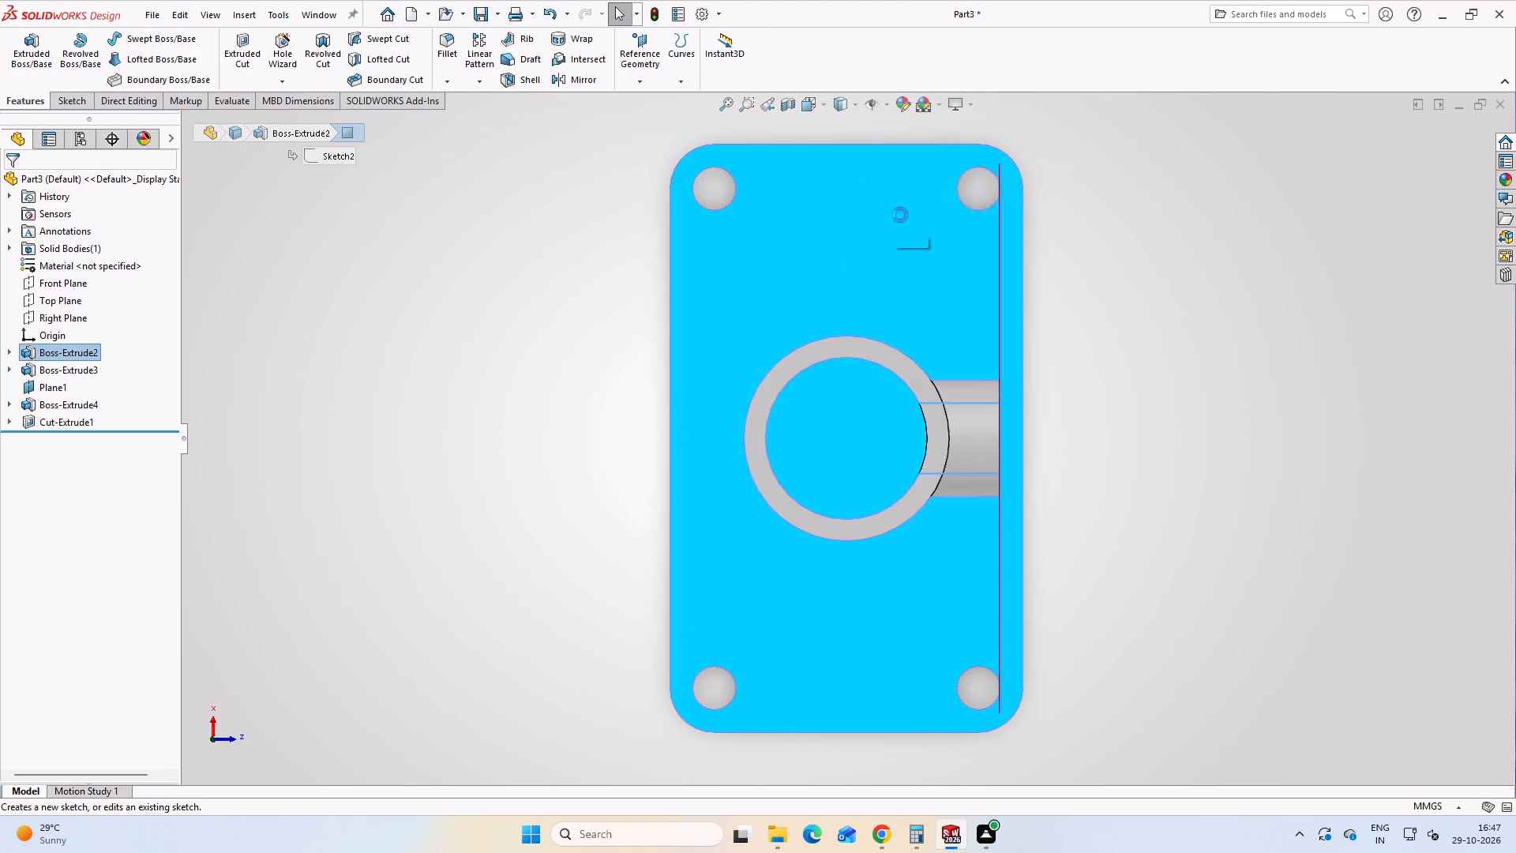
{"action": "left_click", "coordinate": [1353, 324]}
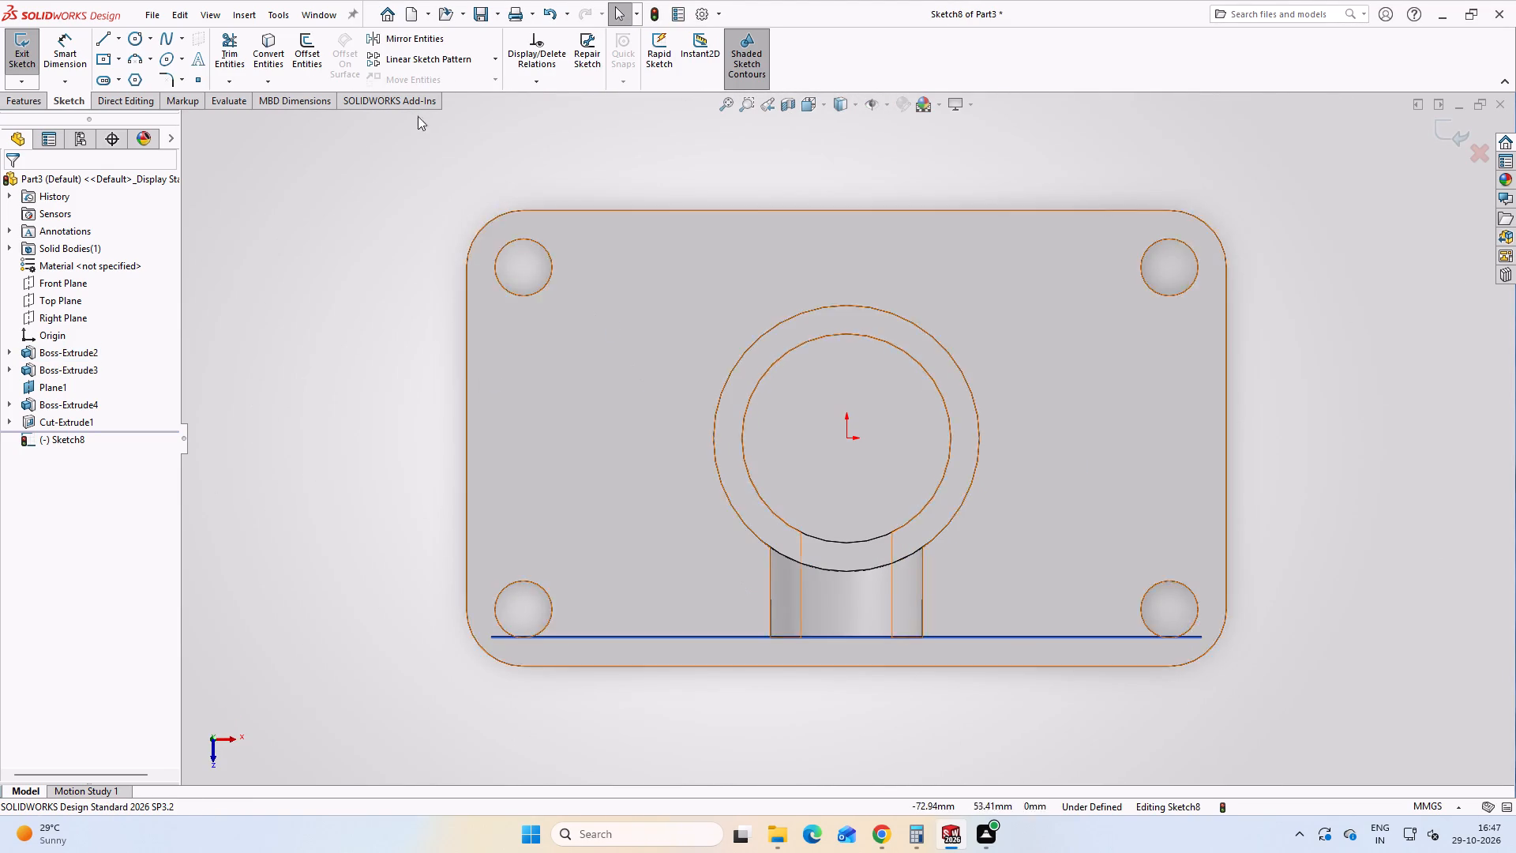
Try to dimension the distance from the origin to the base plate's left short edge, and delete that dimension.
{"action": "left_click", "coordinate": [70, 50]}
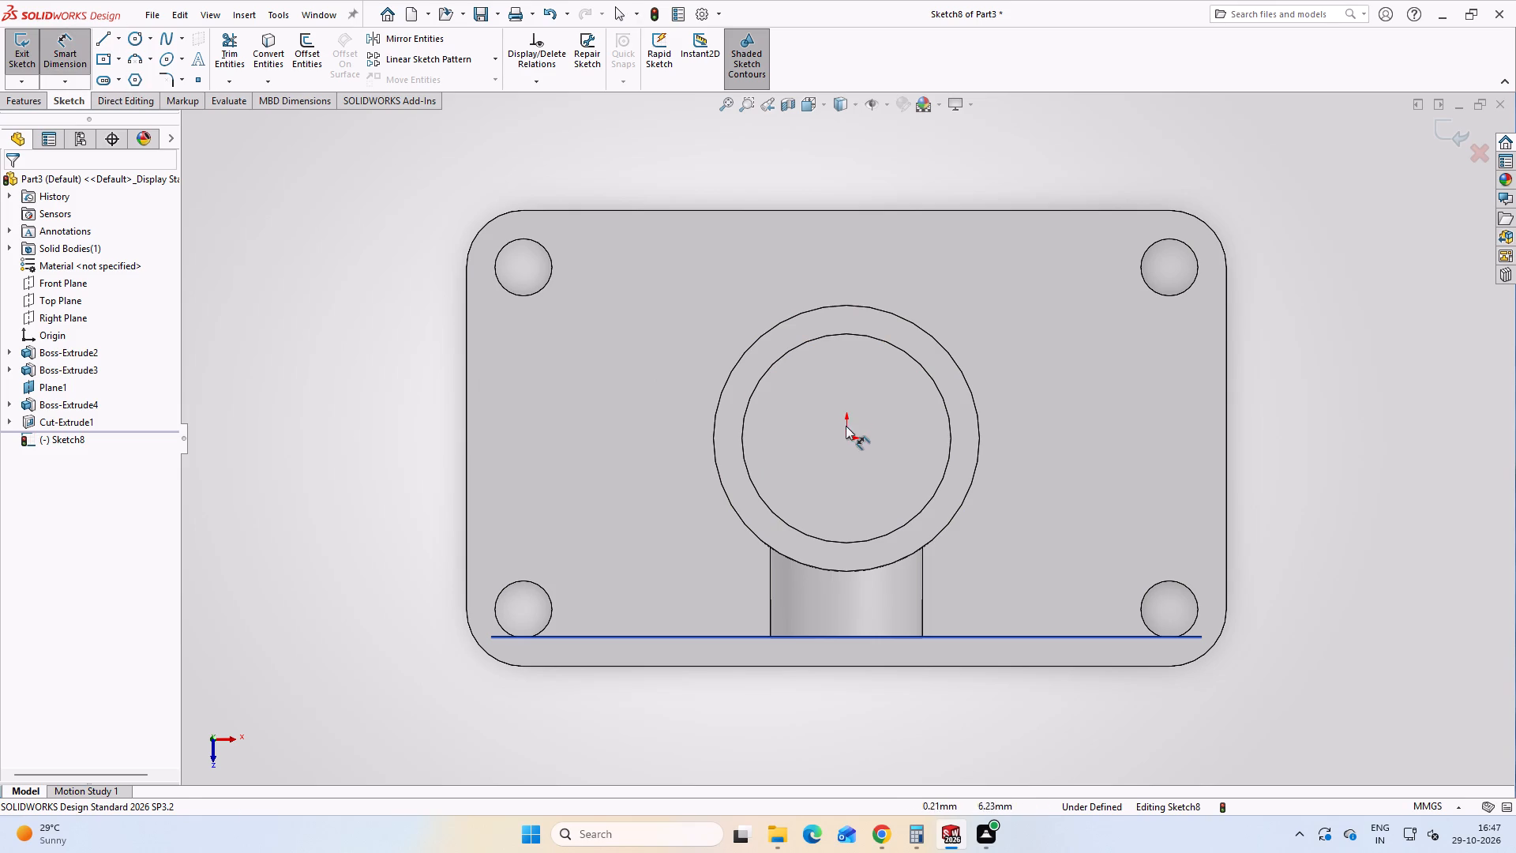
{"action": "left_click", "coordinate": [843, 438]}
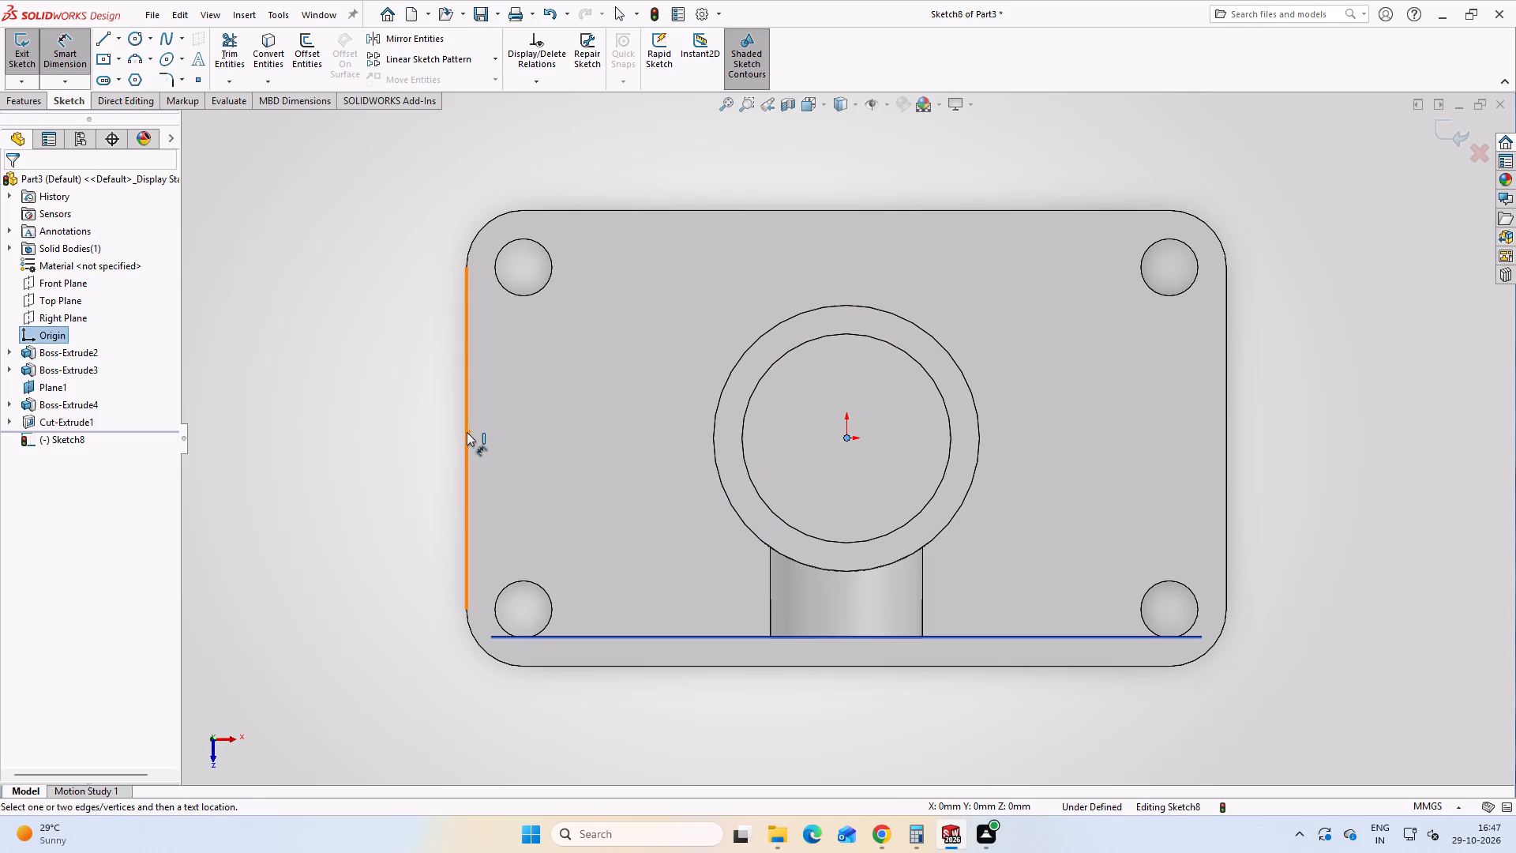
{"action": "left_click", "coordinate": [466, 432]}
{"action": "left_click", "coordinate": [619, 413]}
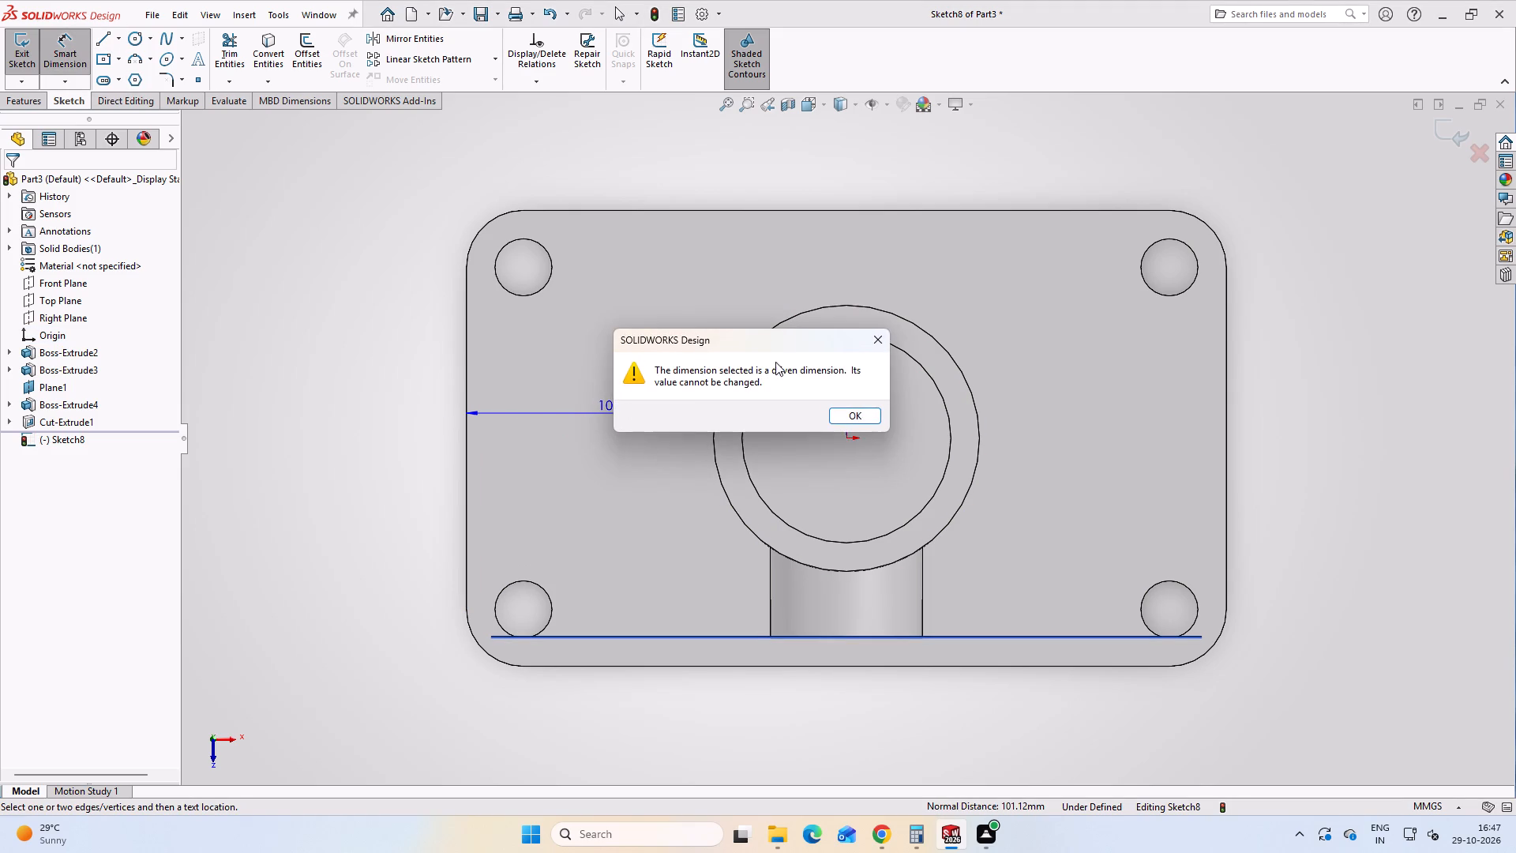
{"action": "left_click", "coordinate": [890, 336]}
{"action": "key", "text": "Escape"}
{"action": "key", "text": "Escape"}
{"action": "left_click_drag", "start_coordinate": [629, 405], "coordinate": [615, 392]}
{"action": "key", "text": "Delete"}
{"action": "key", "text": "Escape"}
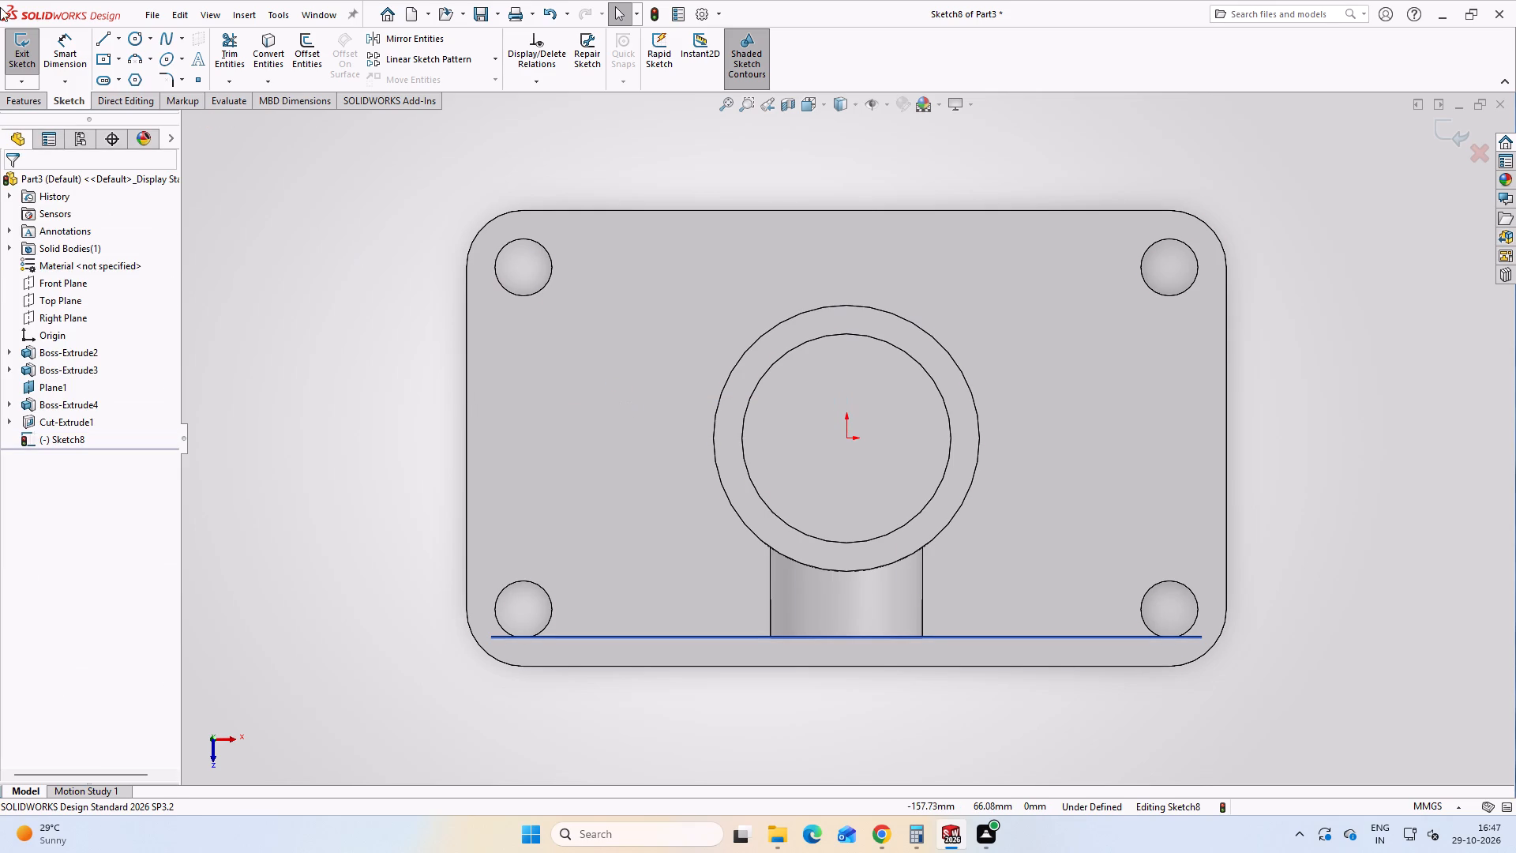
Sketch a horizontal line from the origin toward the base plate's left short edge and set its length to 75 mm.
{"action": "left_click", "coordinate": [99, 43]}
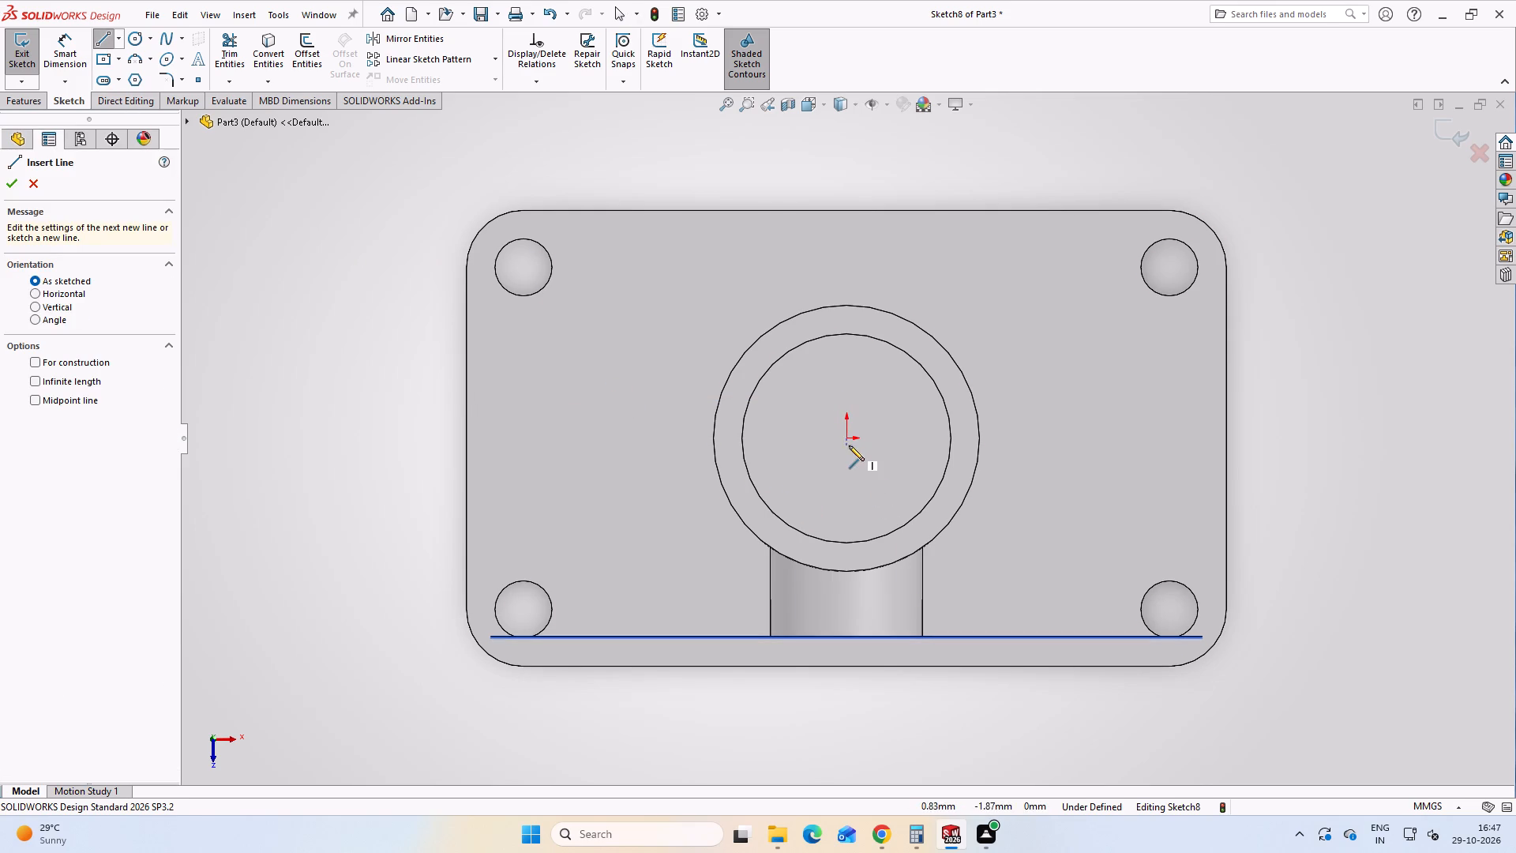
{"action": "left_click", "coordinate": [846, 441]}
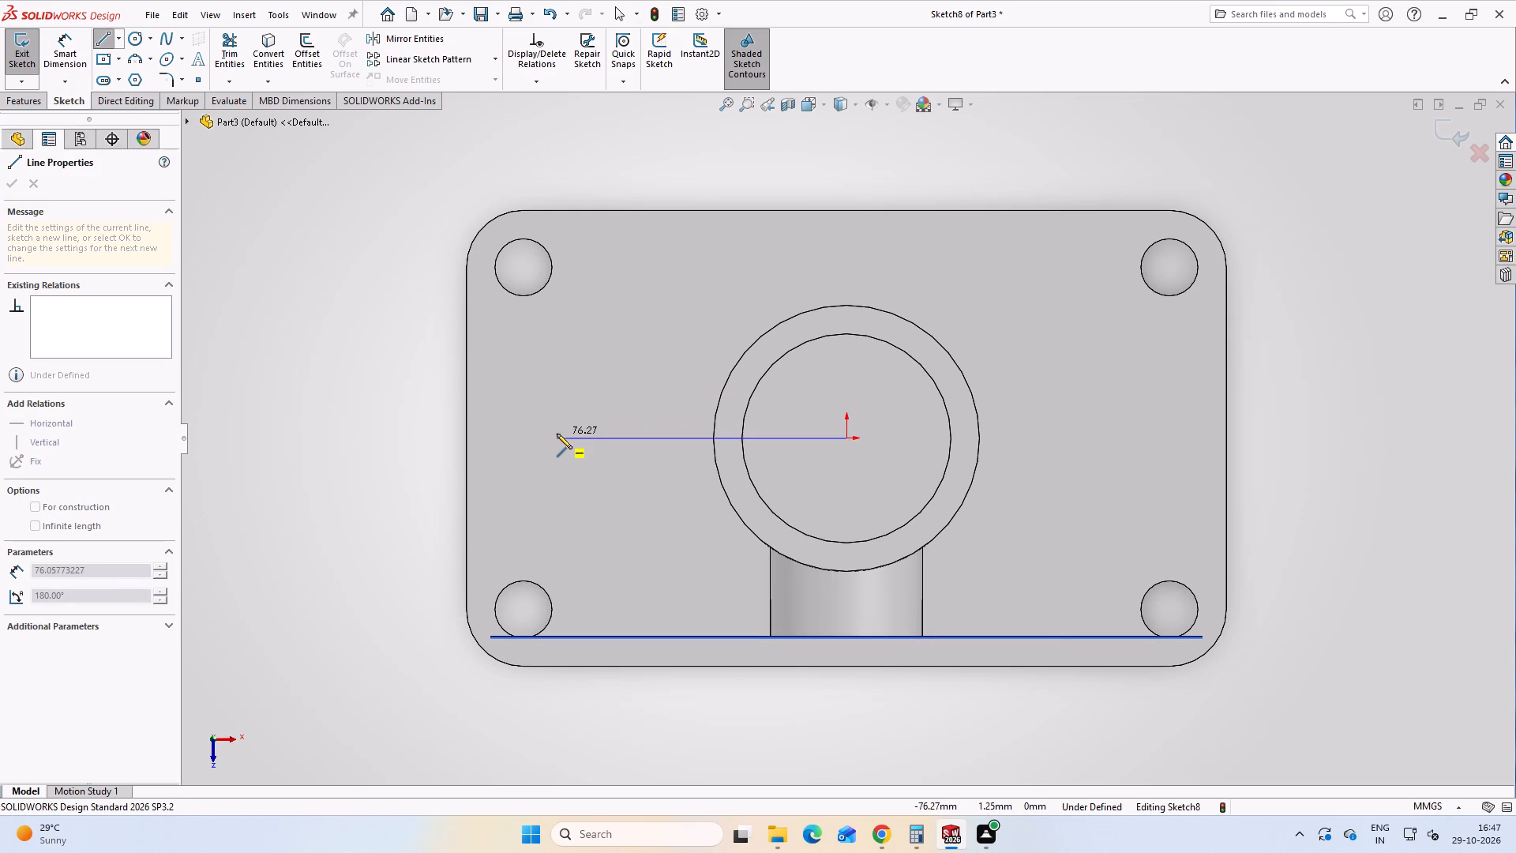
{"action": "left_click", "coordinate": [557, 434]}
{"action": "key", "text": "Escape"}
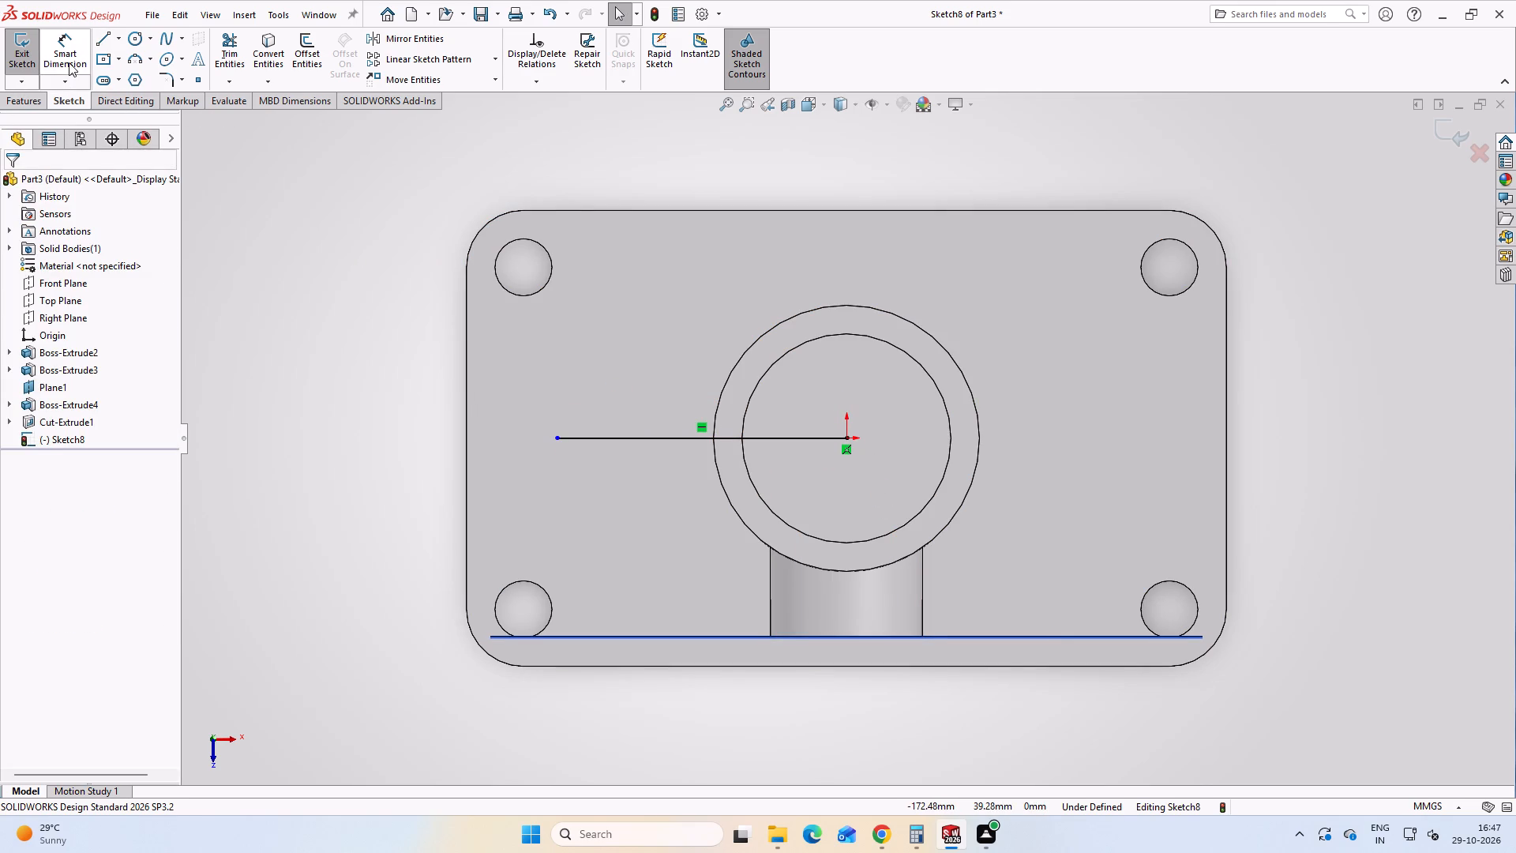
{"action": "left_click", "coordinate": [69, 62]}
{"action": "left_click", "coordinate": [681, 440]}
{"action": "left_click", "coordinate": [661, 316]}
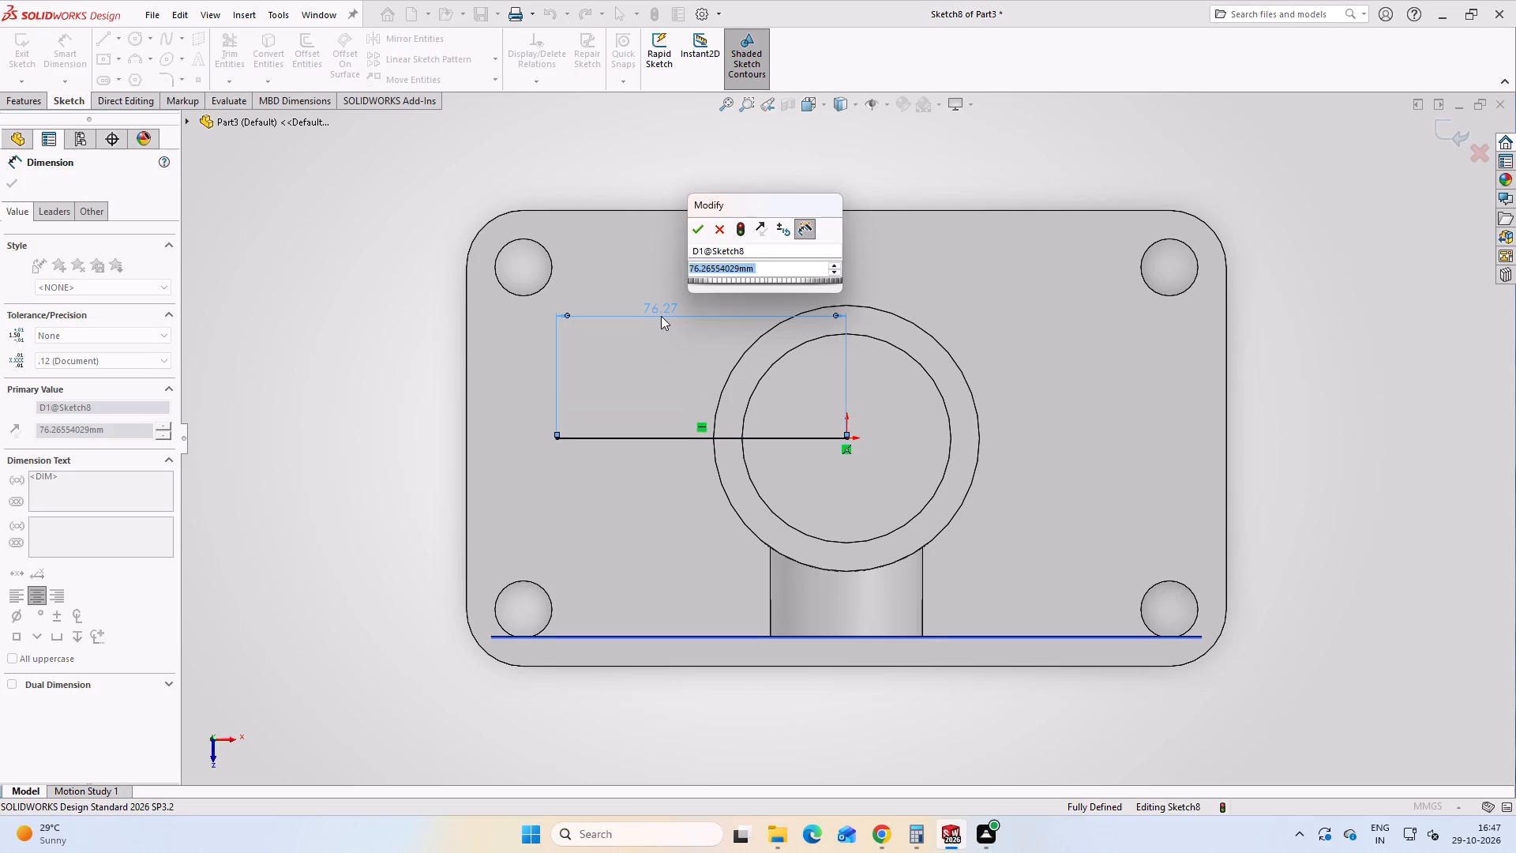
{"action": "type", "text": "75"}
{"action": "key", "text": "Return"}
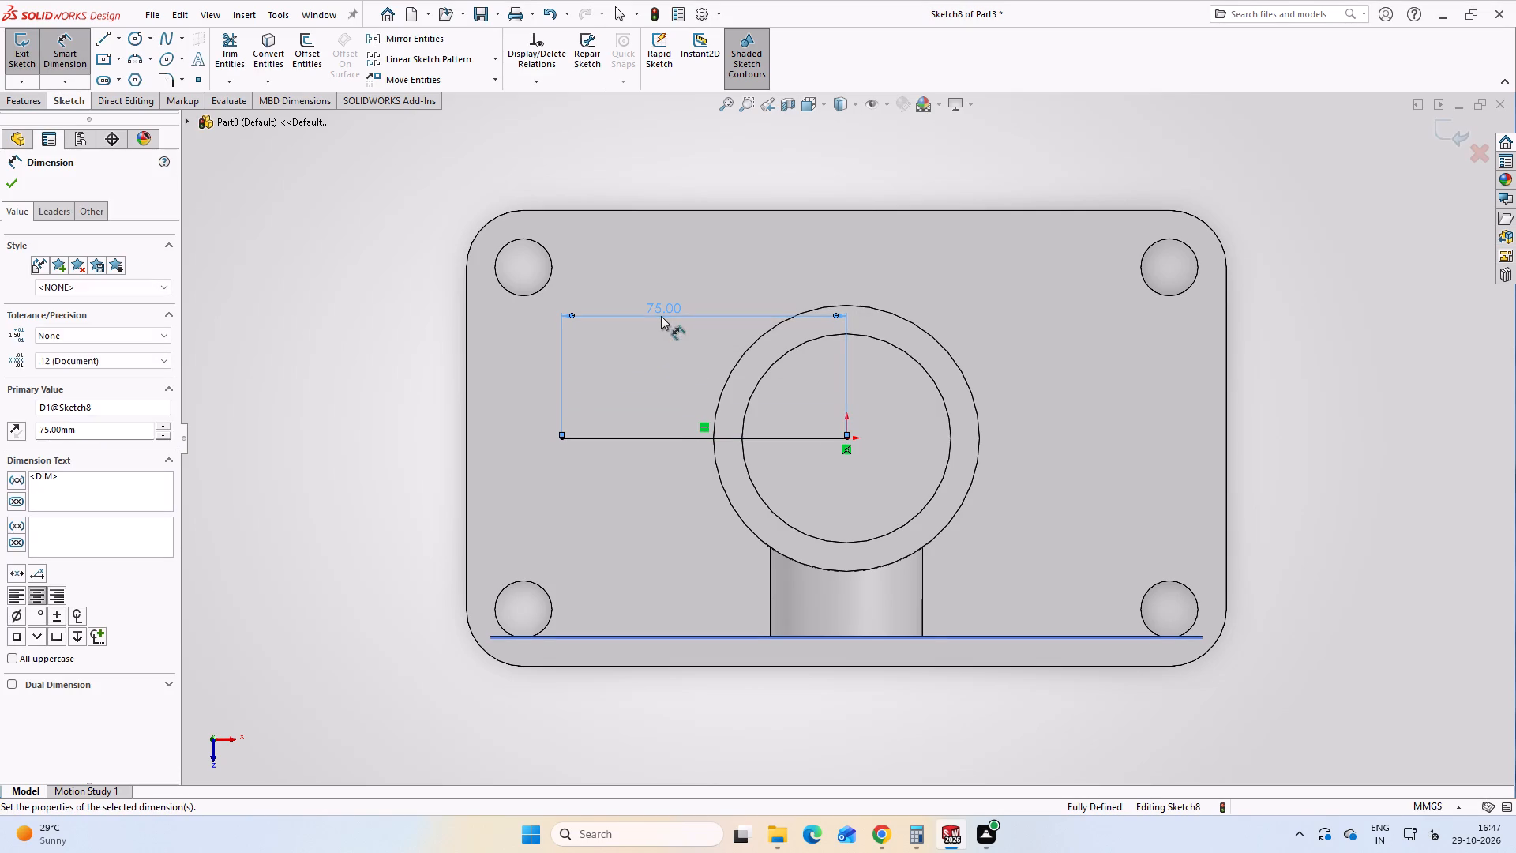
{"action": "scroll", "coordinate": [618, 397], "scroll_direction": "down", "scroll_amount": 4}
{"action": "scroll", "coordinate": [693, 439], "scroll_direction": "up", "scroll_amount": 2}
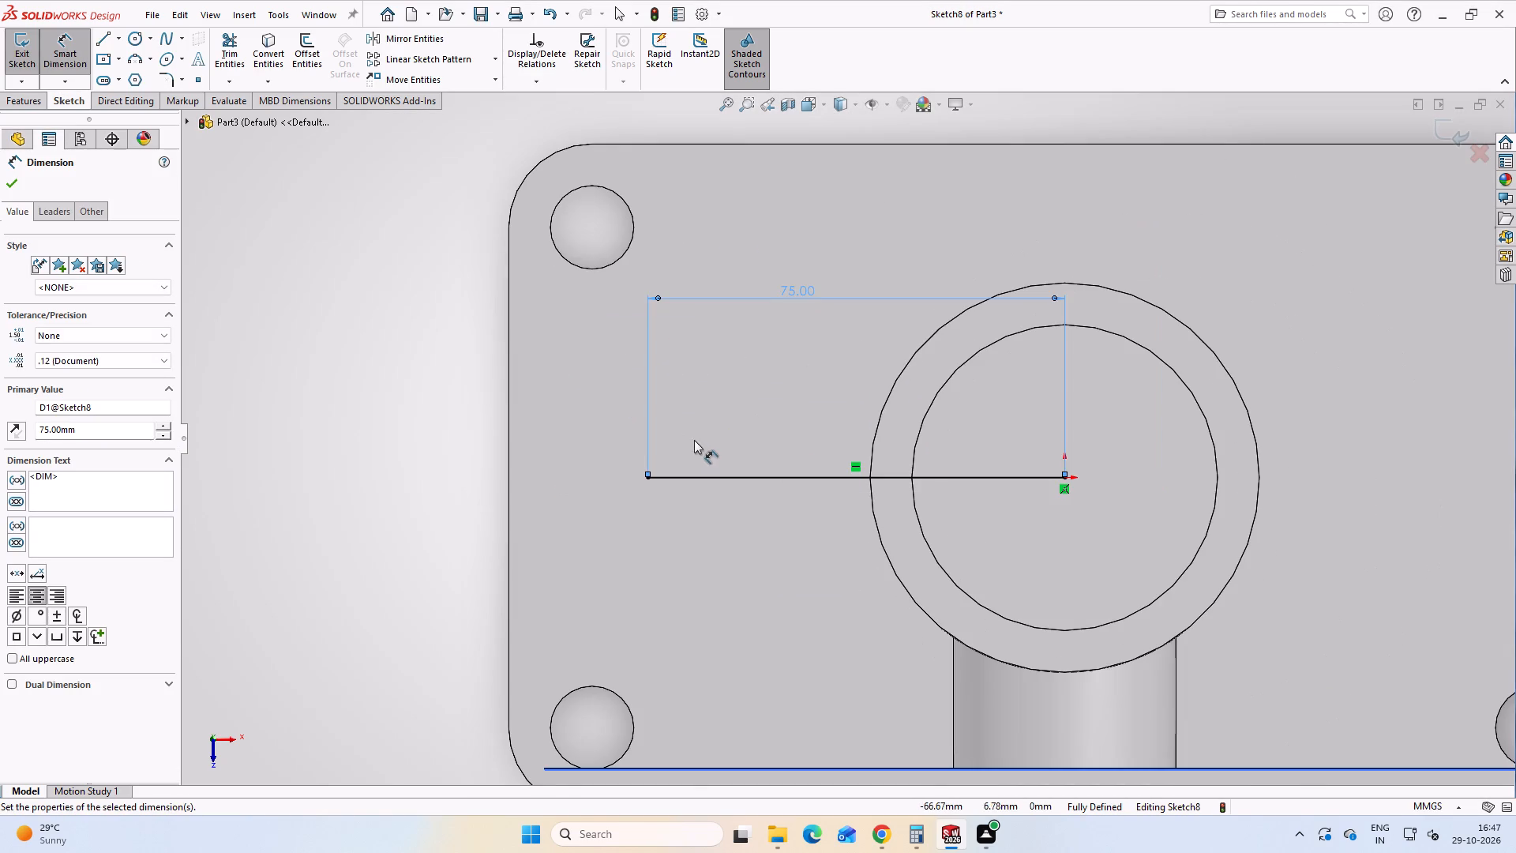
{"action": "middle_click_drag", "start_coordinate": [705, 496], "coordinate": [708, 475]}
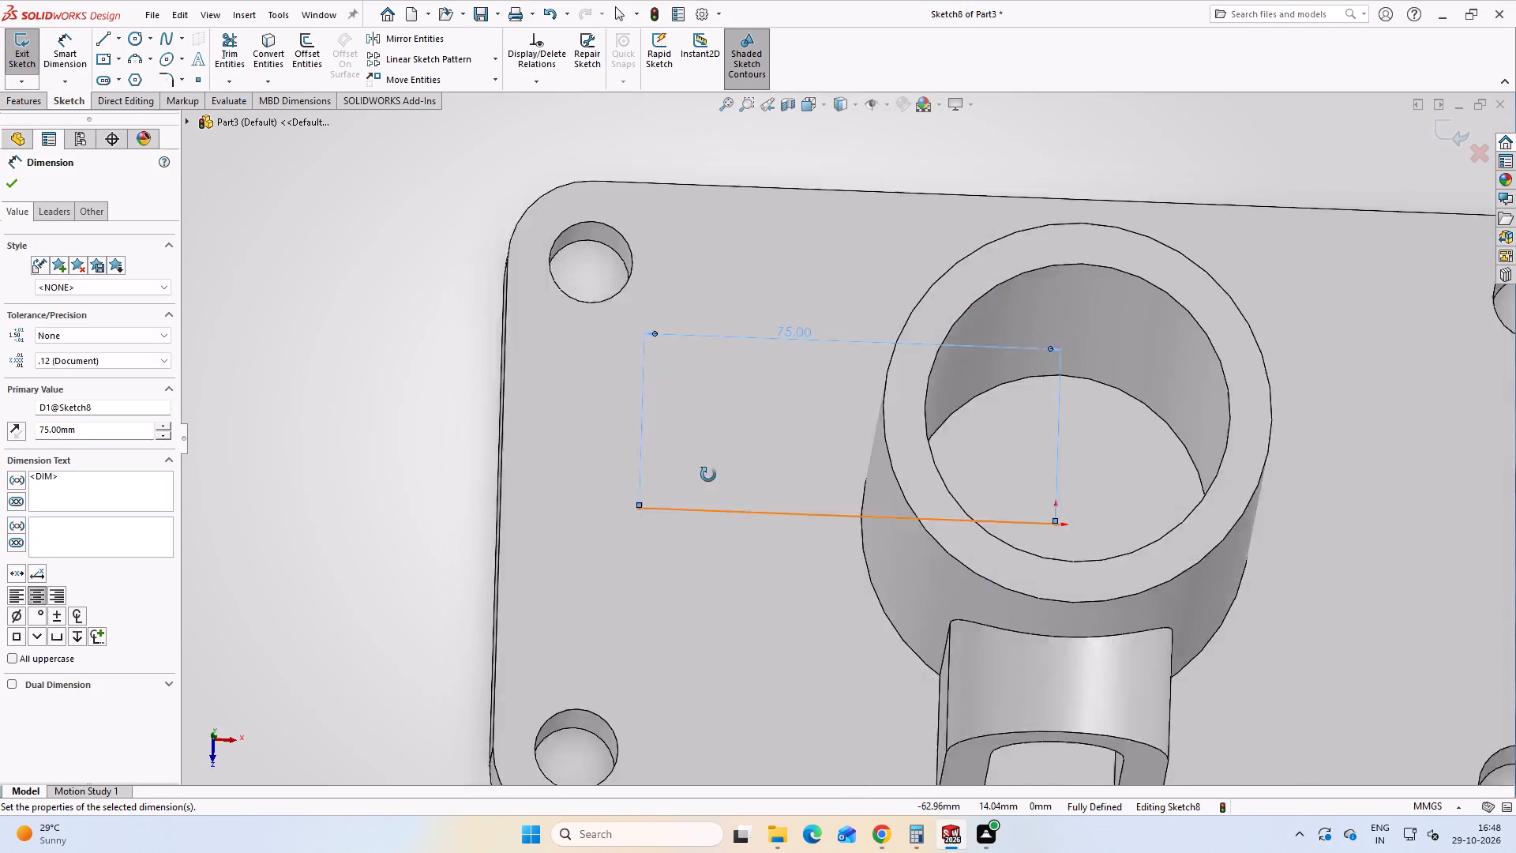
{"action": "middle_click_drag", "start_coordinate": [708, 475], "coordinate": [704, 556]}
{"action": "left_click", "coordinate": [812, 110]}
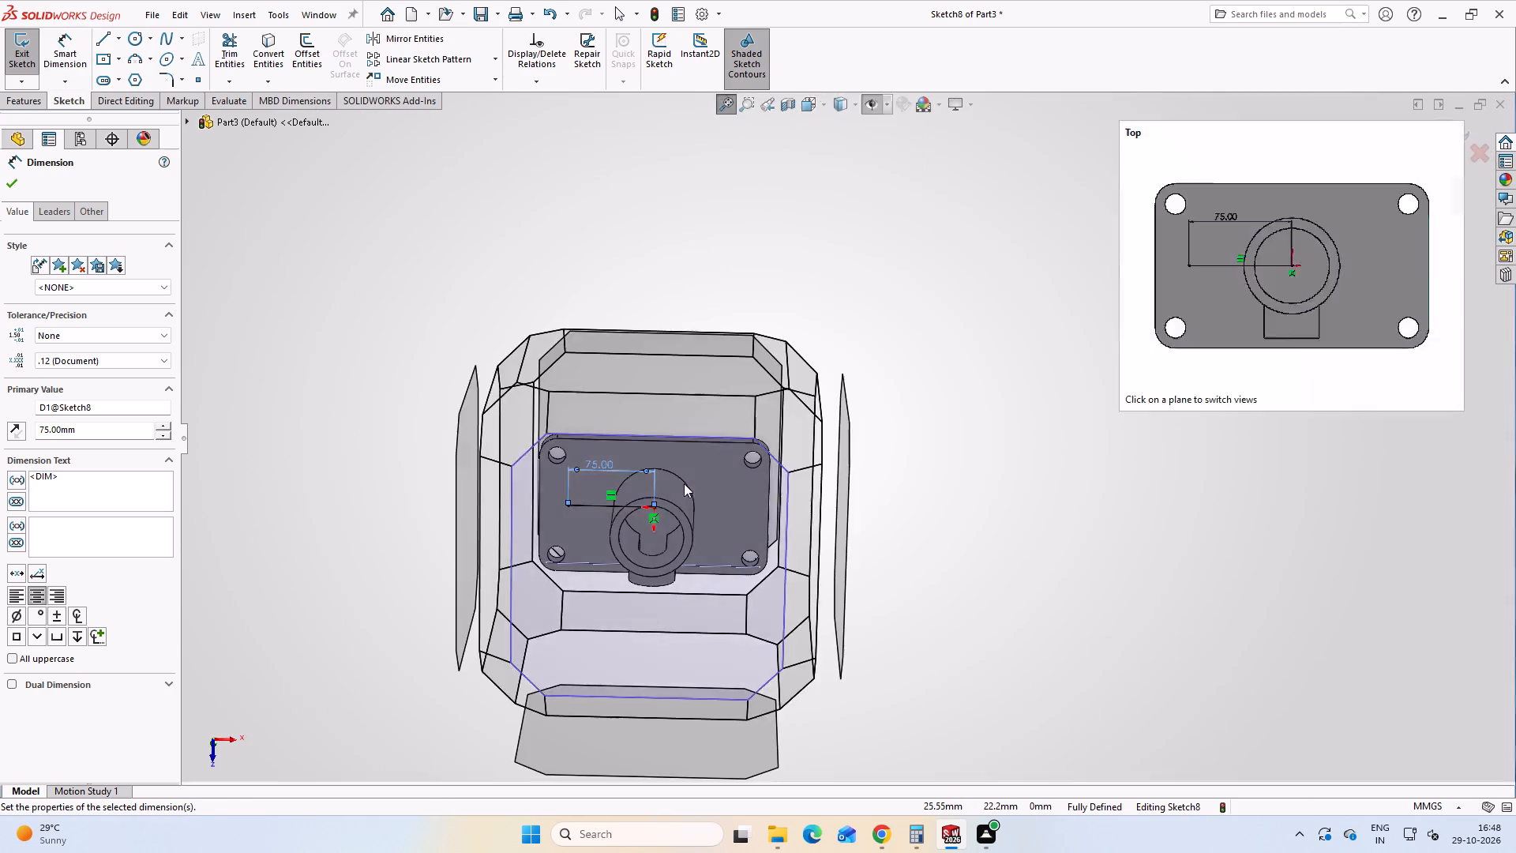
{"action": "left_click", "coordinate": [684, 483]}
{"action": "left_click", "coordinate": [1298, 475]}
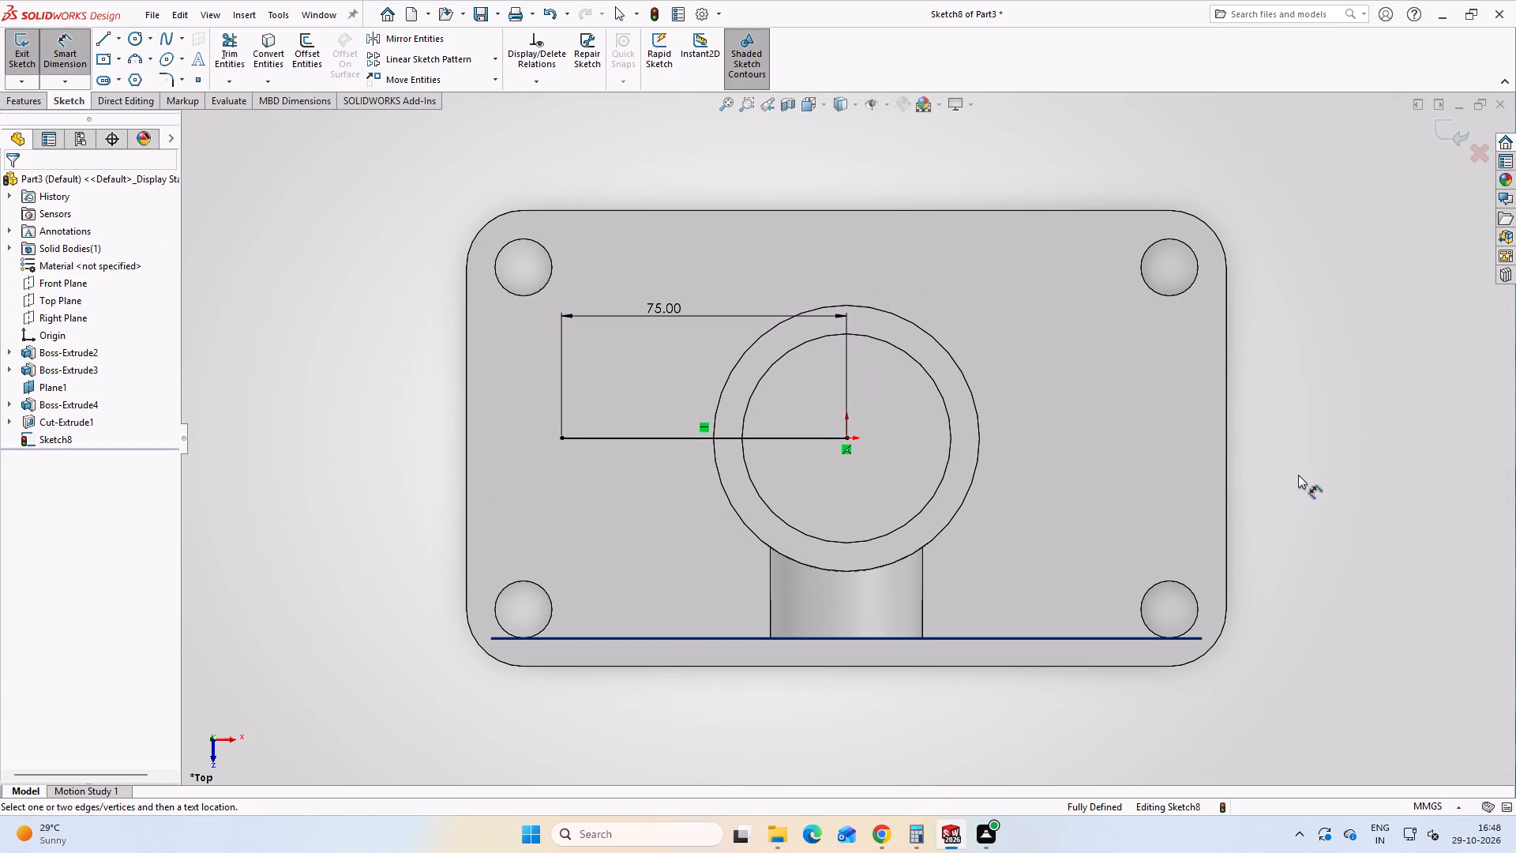
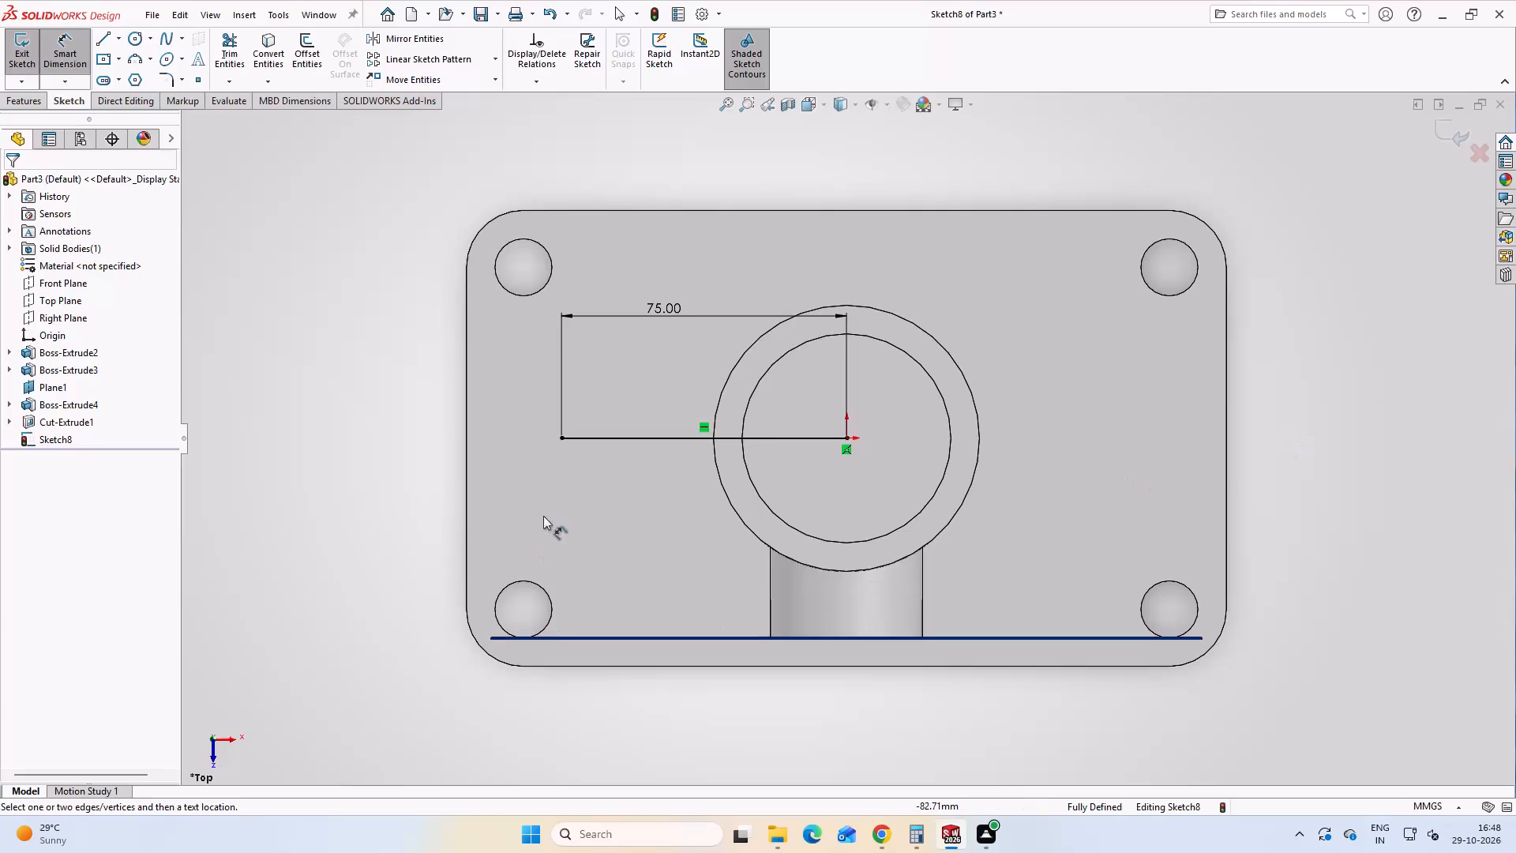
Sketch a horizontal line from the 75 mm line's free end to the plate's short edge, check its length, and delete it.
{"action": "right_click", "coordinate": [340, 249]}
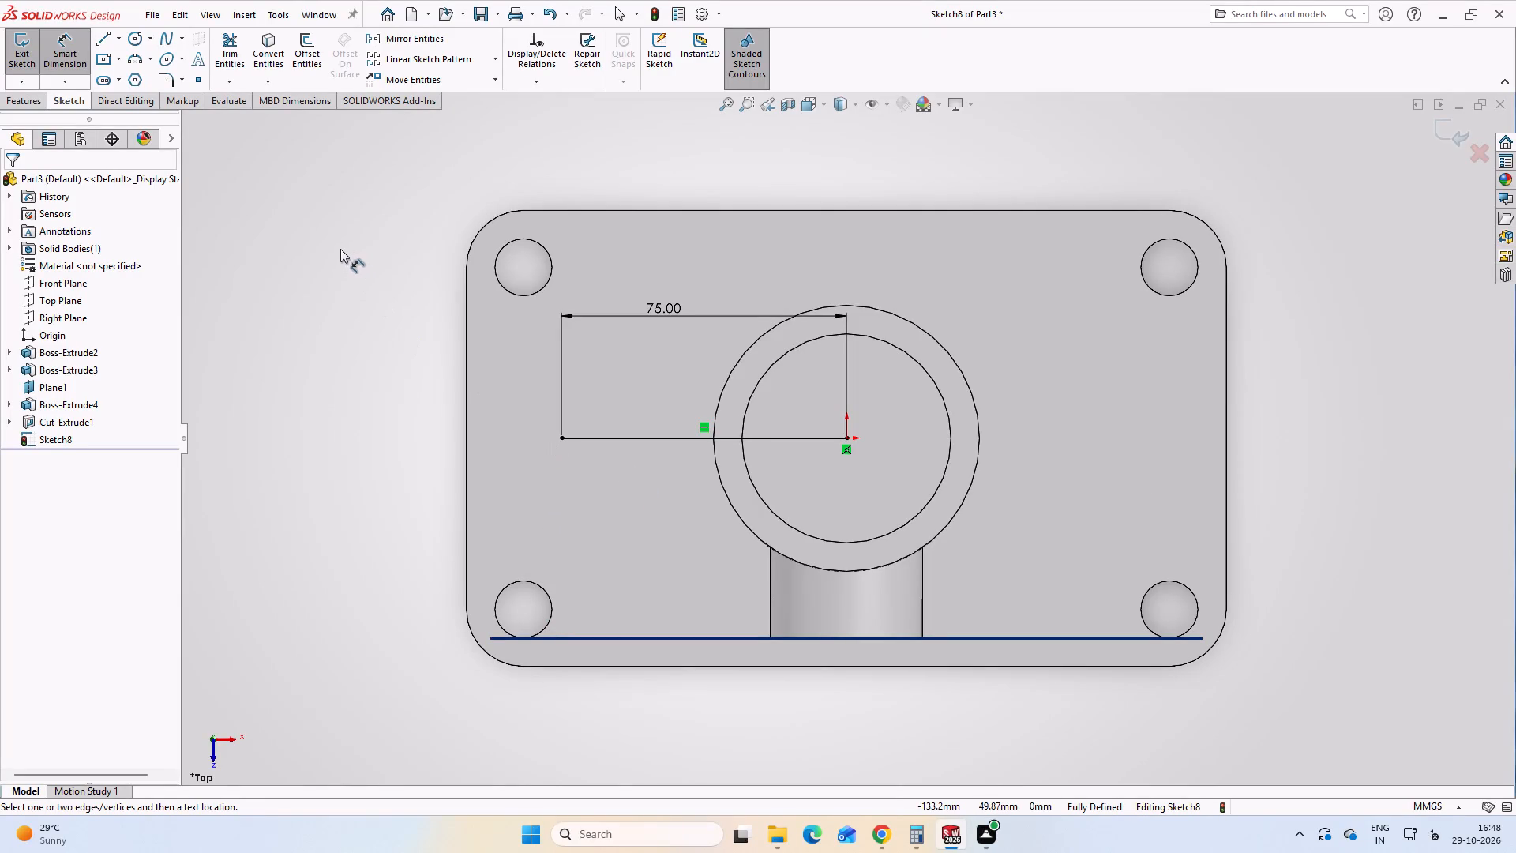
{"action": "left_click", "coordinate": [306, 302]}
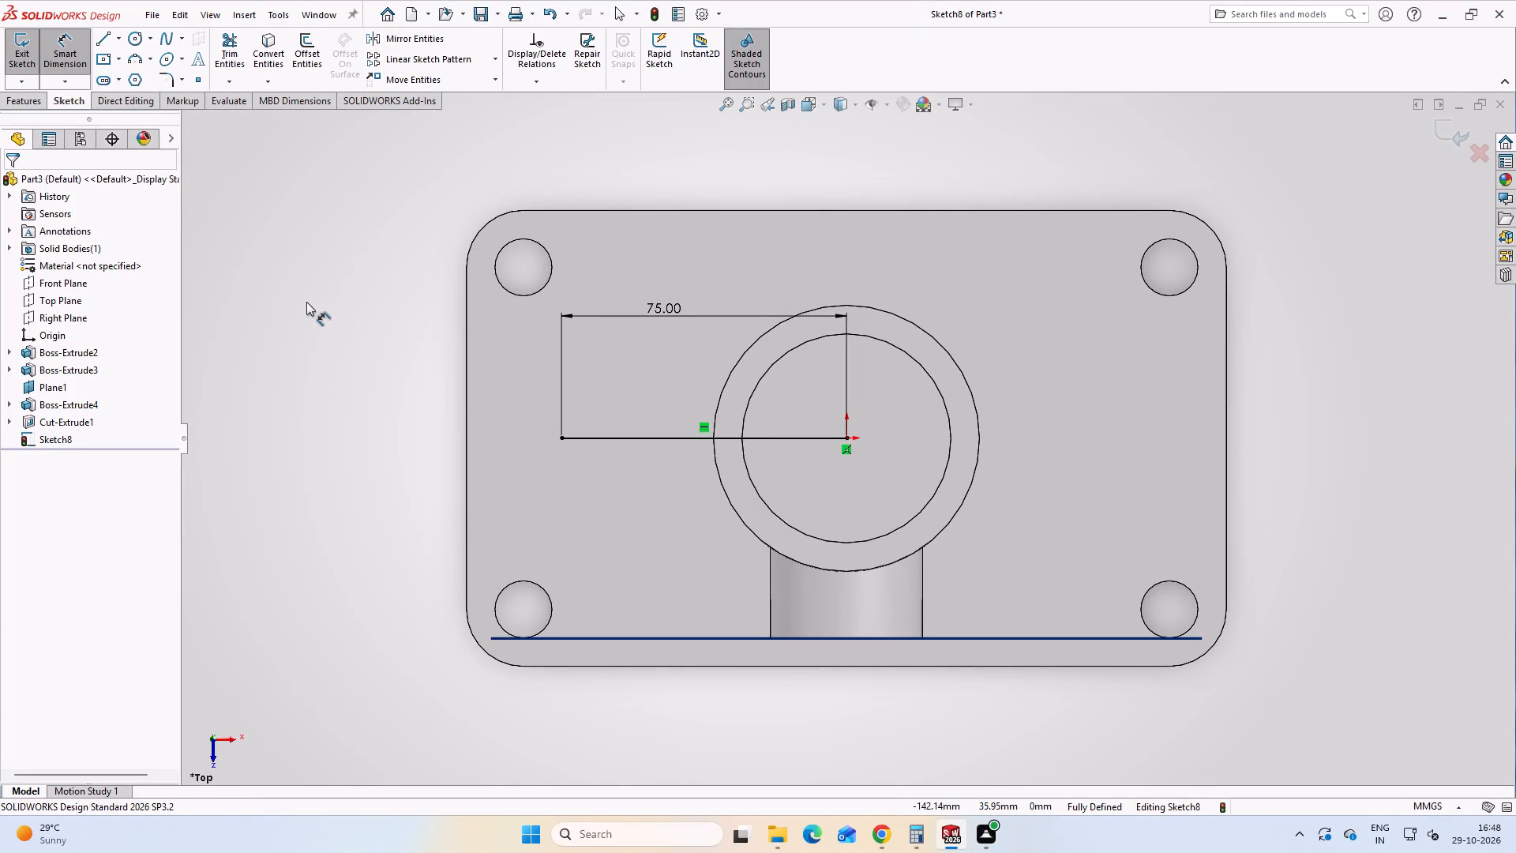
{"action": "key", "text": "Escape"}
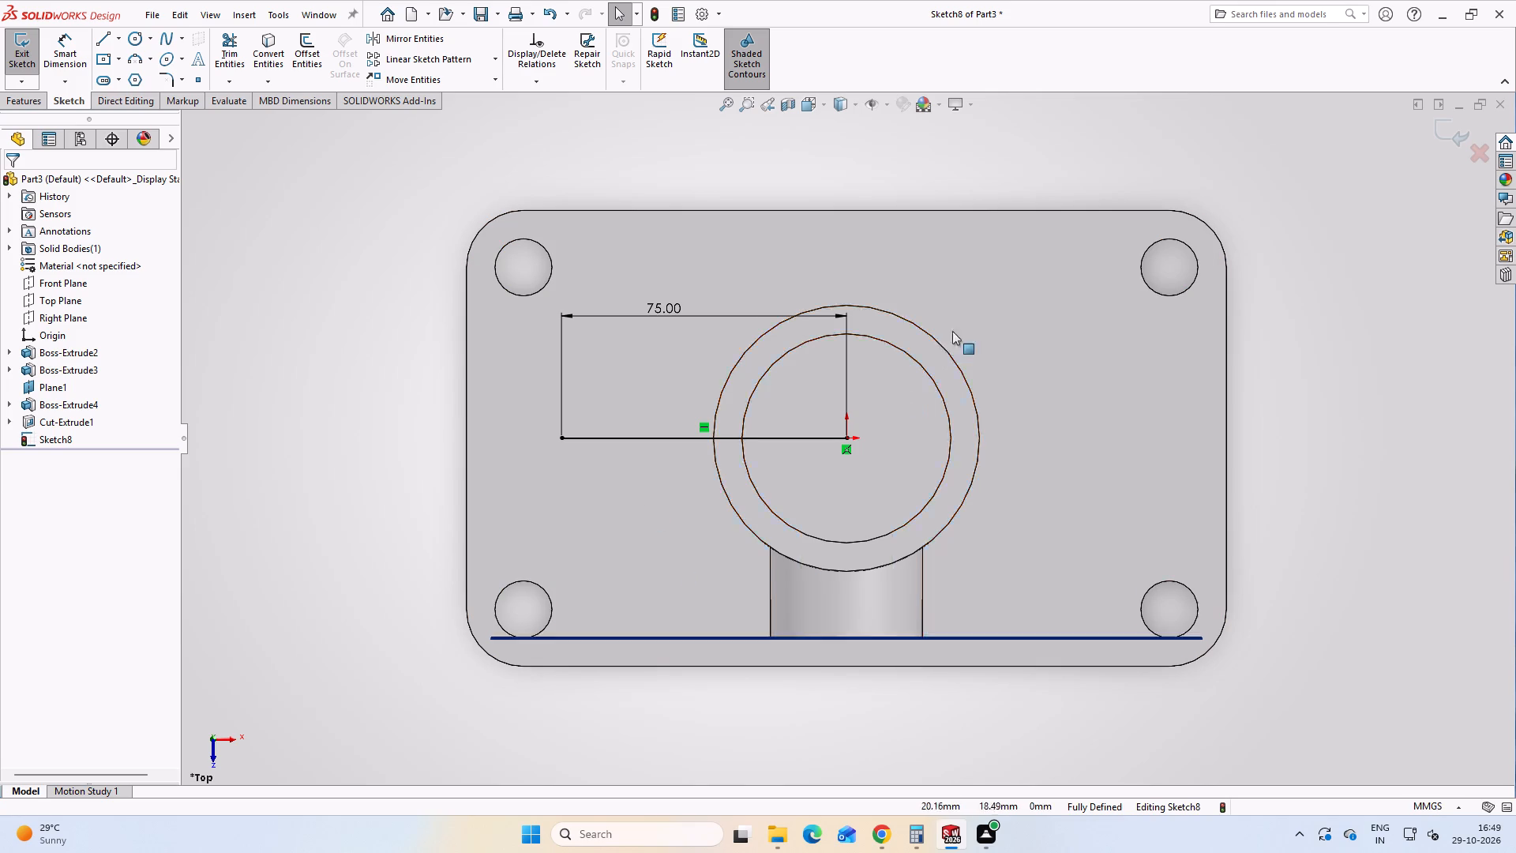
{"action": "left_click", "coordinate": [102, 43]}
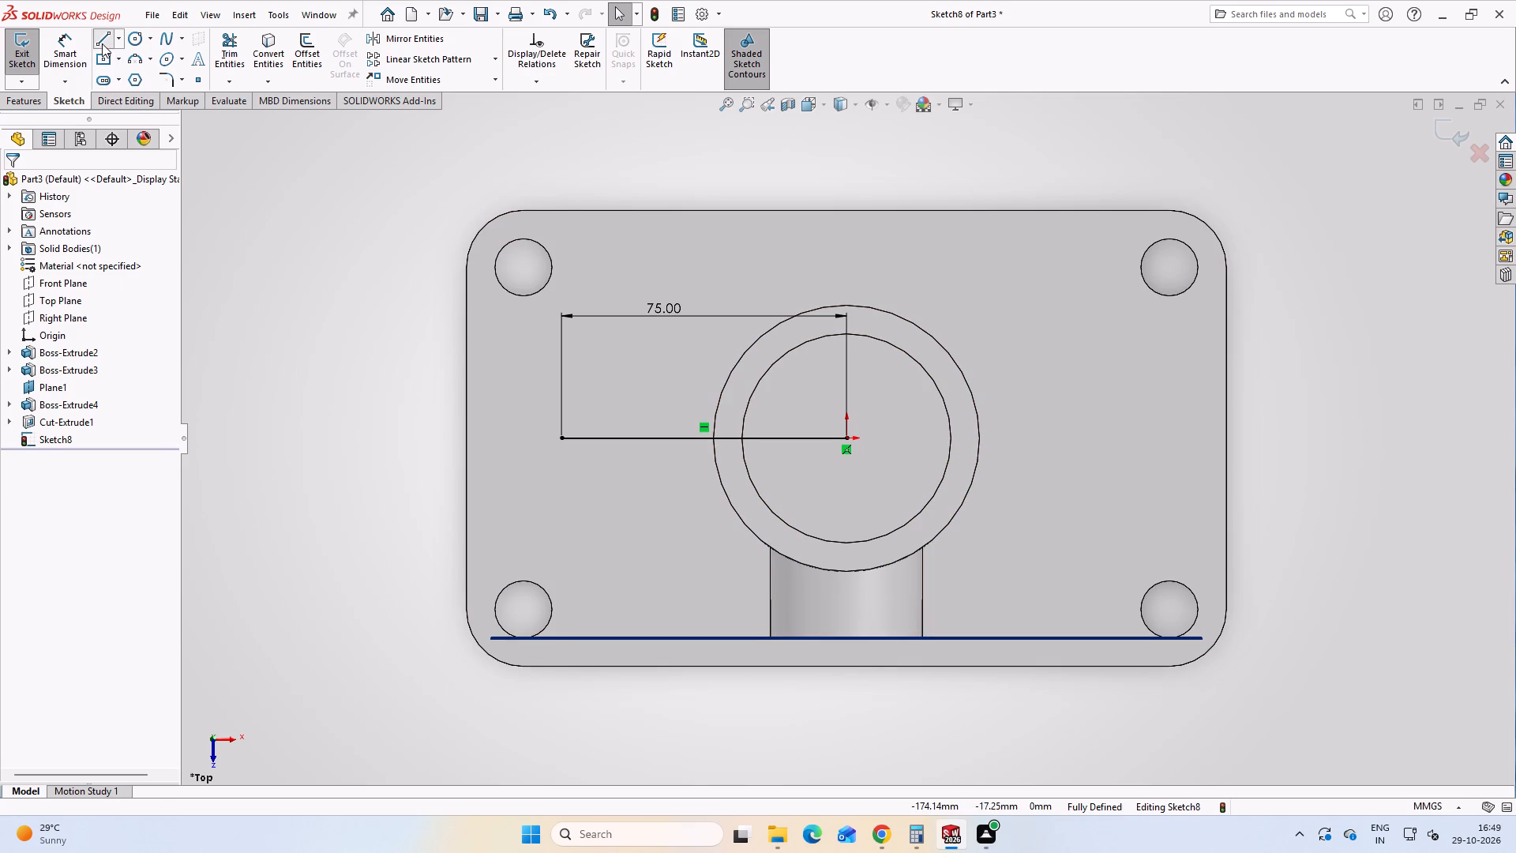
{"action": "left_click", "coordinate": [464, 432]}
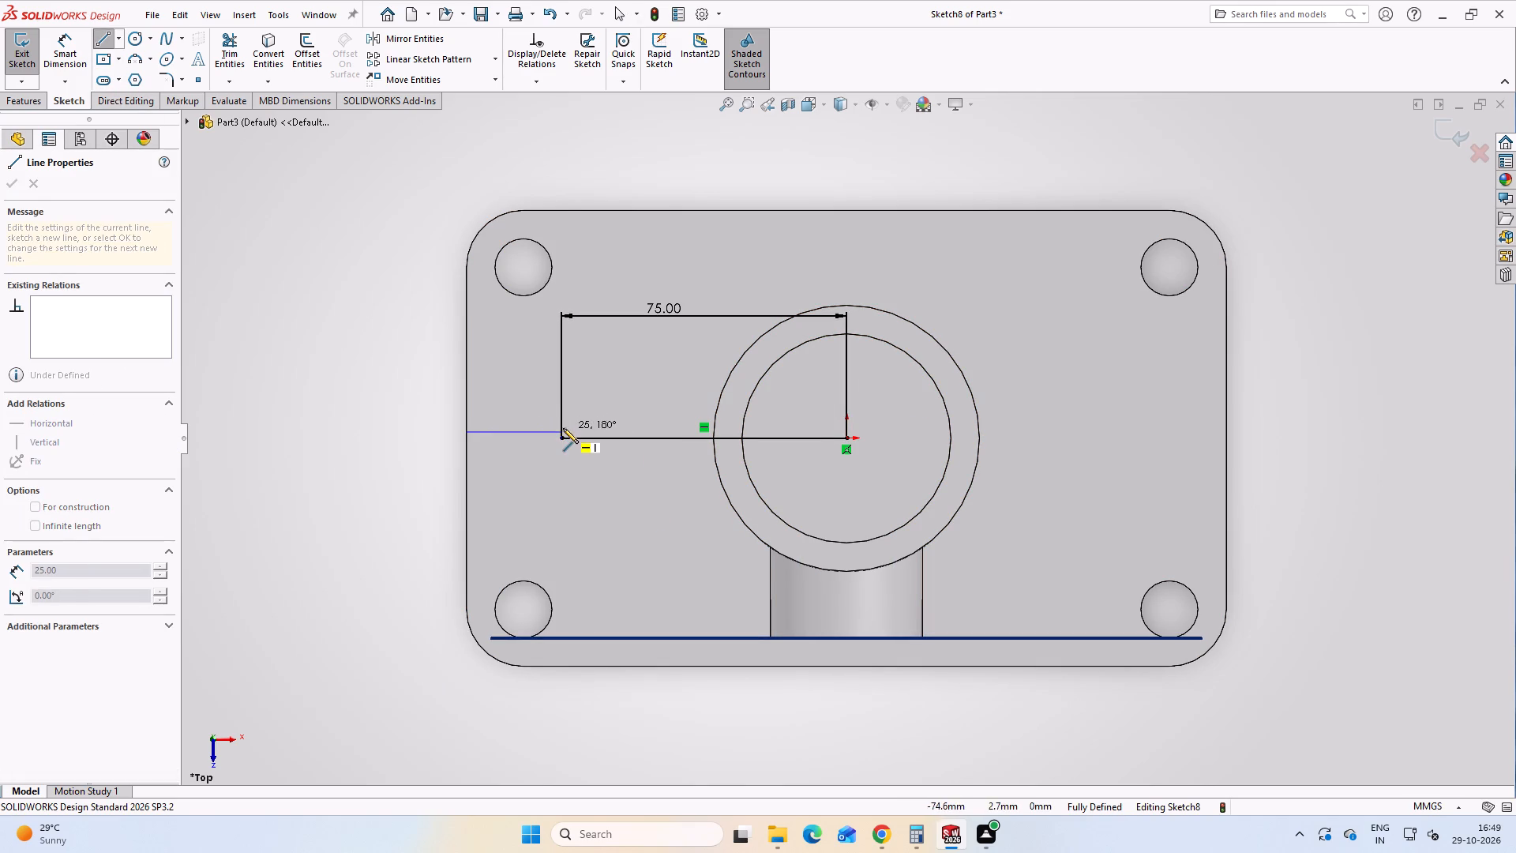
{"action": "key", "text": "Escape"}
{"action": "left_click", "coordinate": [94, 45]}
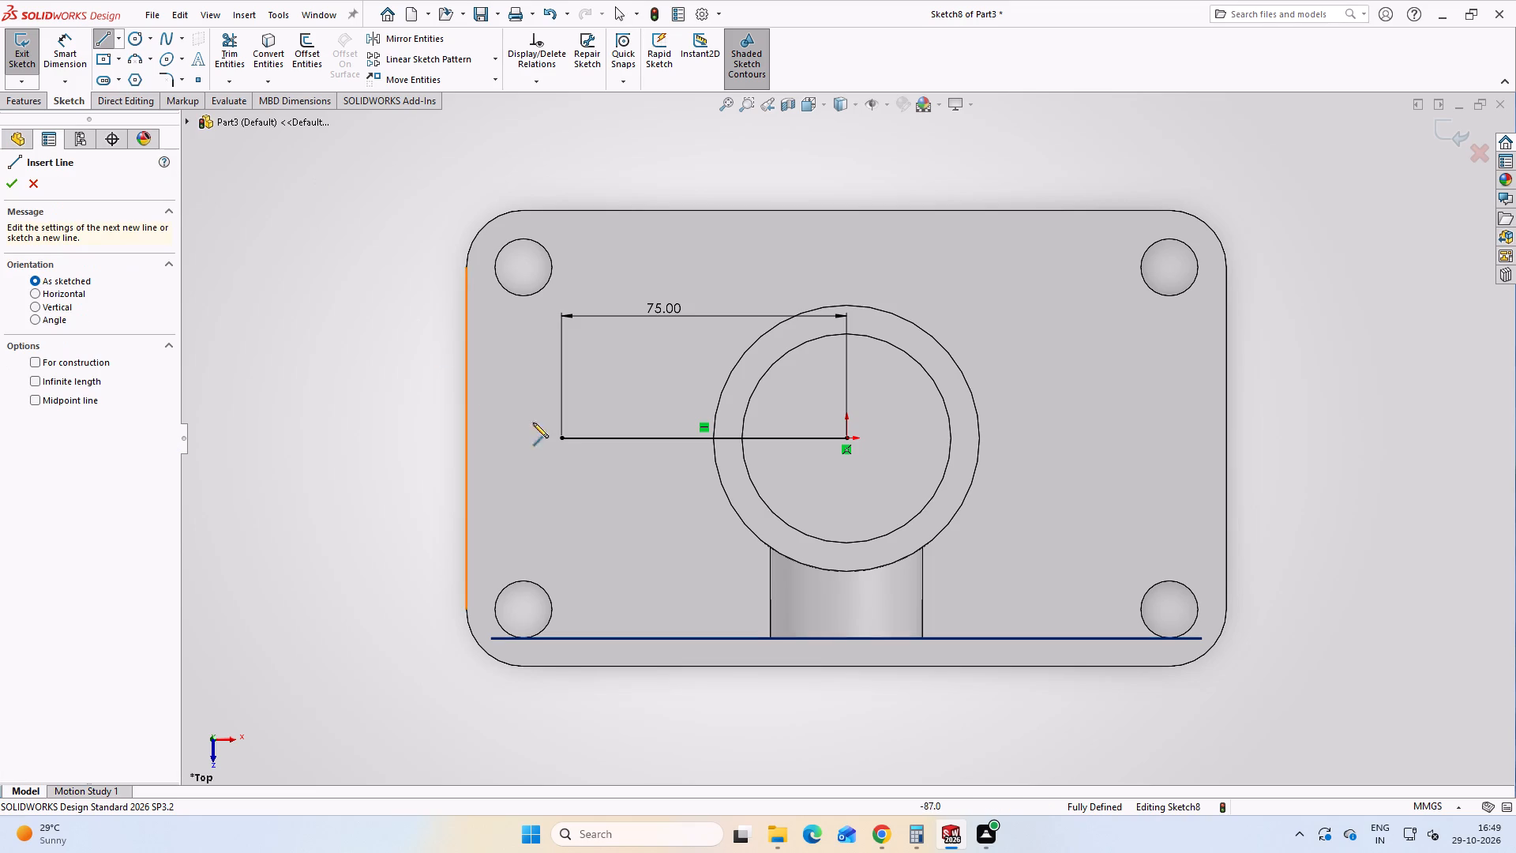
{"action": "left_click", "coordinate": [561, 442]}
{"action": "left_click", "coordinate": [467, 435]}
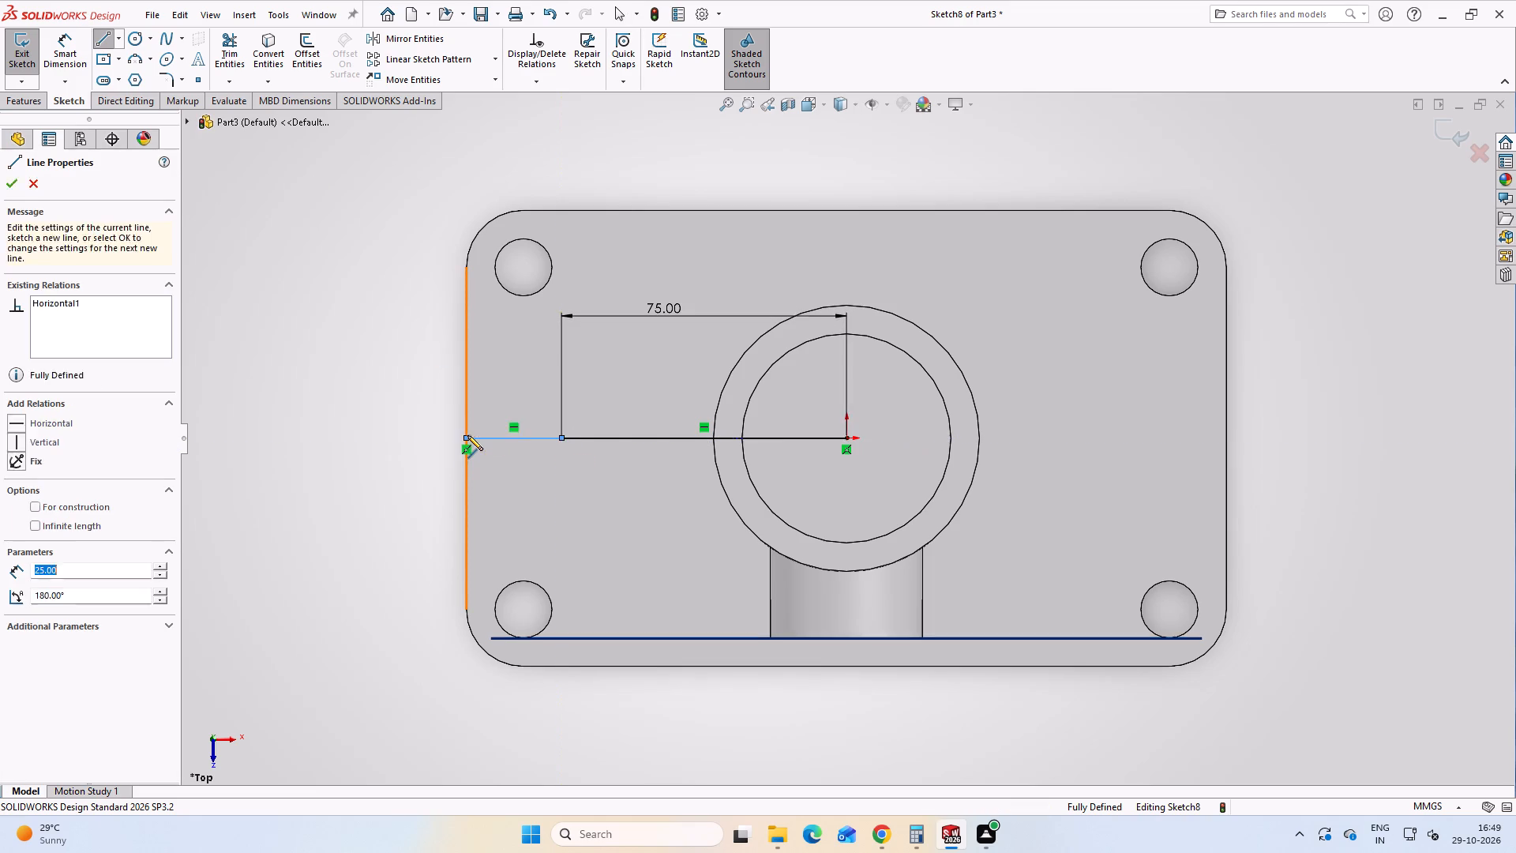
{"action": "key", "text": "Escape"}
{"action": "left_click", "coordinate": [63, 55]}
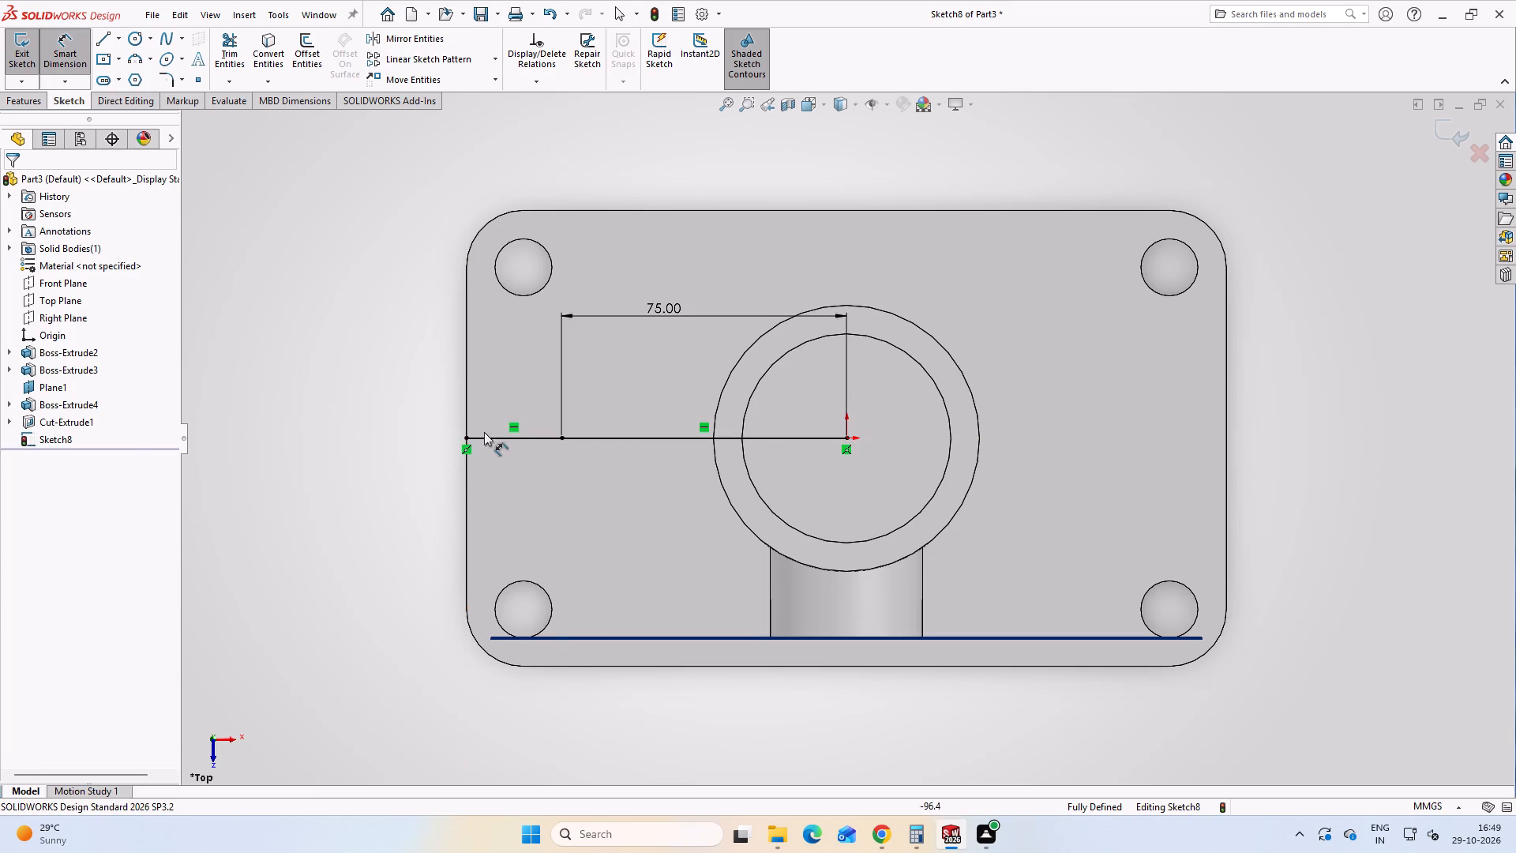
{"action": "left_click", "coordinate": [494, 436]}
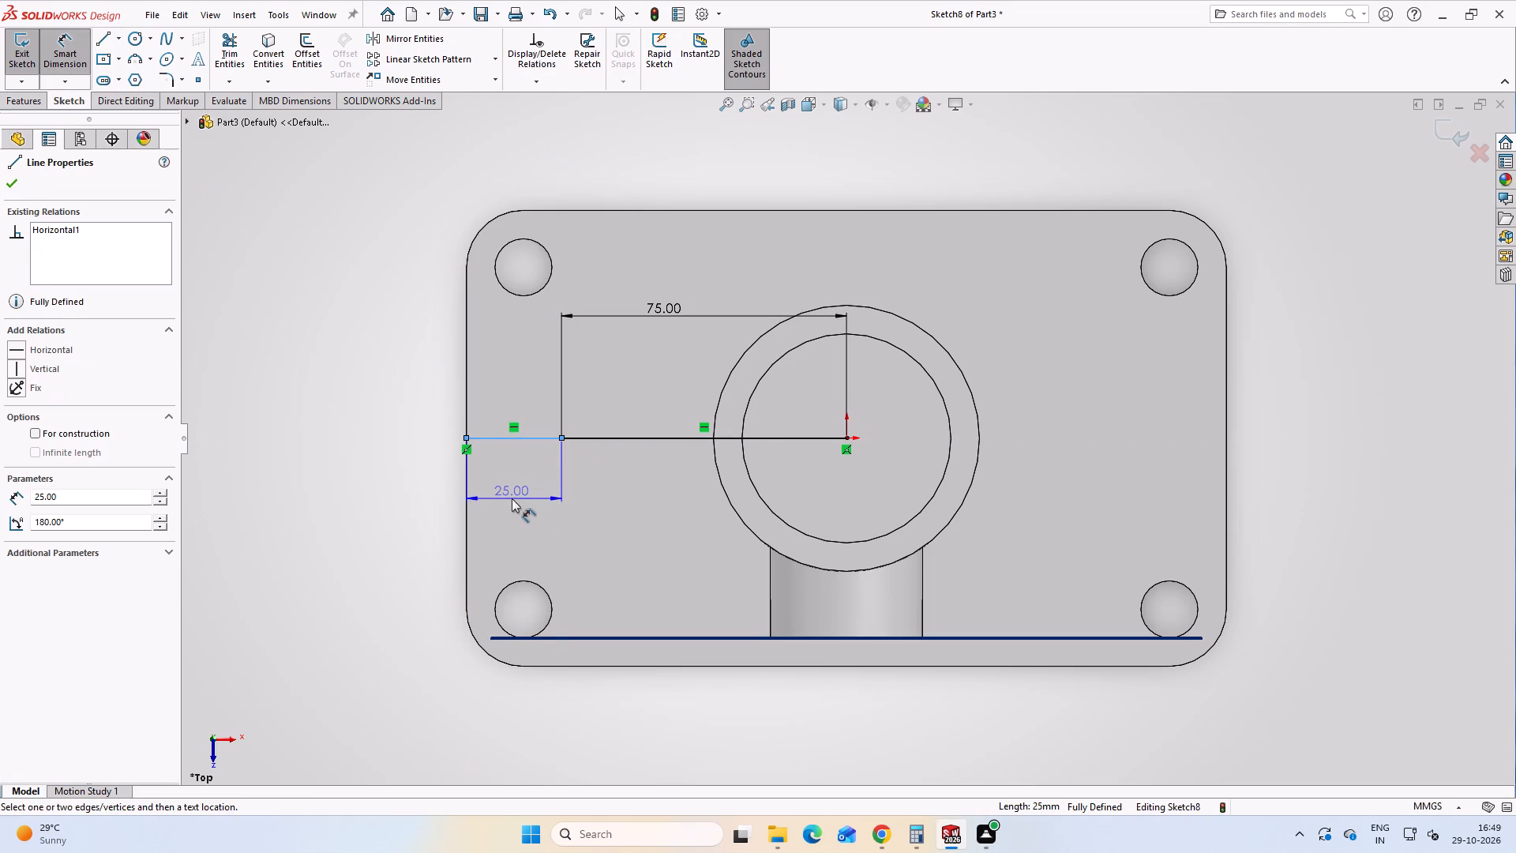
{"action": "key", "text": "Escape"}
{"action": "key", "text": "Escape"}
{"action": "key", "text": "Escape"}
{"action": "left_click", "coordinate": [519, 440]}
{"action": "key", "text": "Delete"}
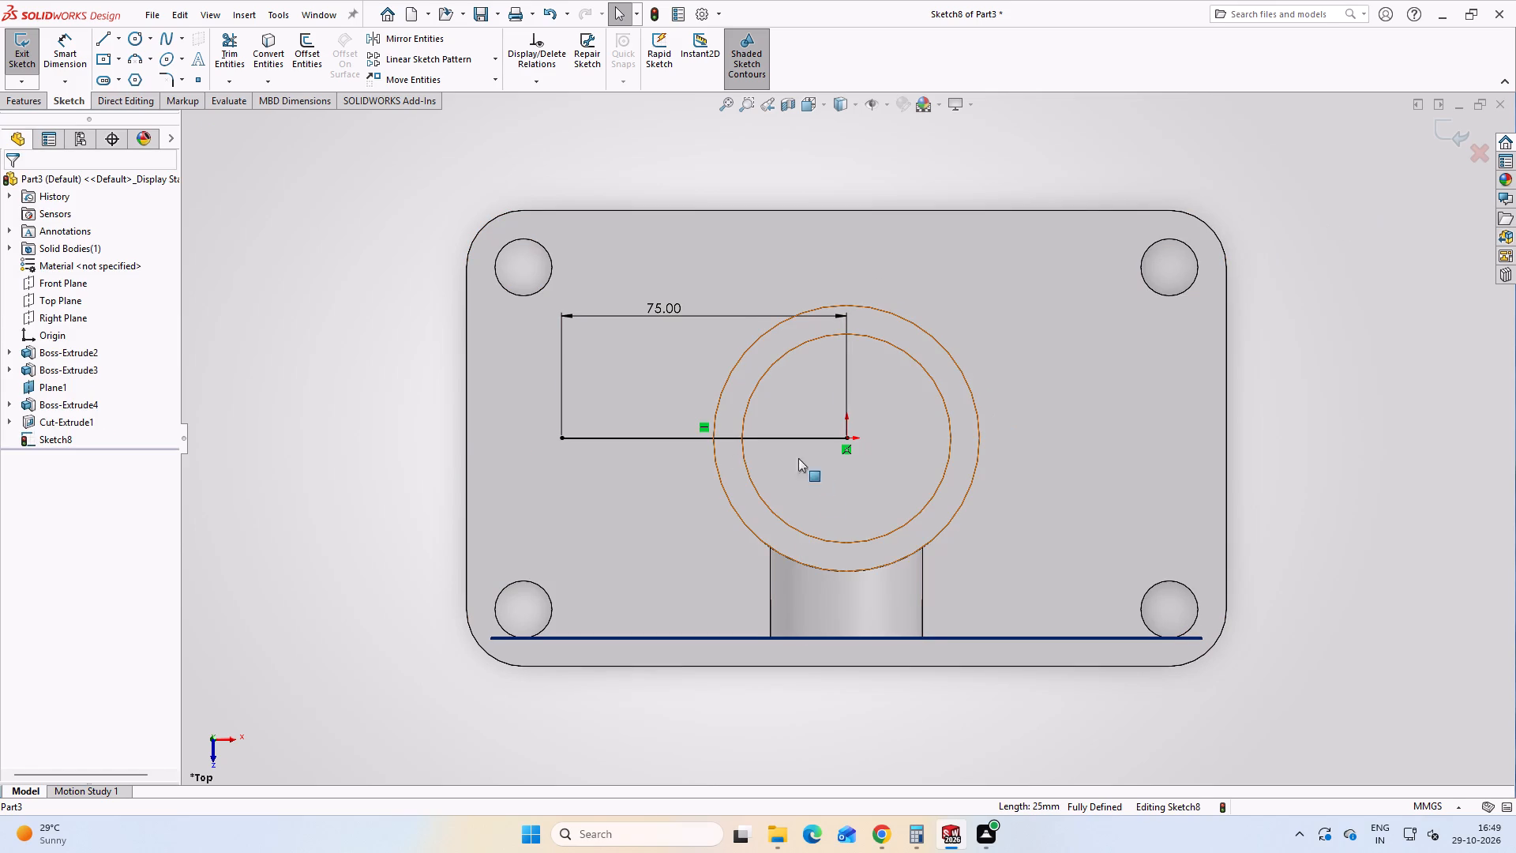
Delete the 75 mm line together with its dimension and exit the sketch.
{"action": "left_click", "coordinate": [671, 440]}
{"action": "key", "text": "Delete"}
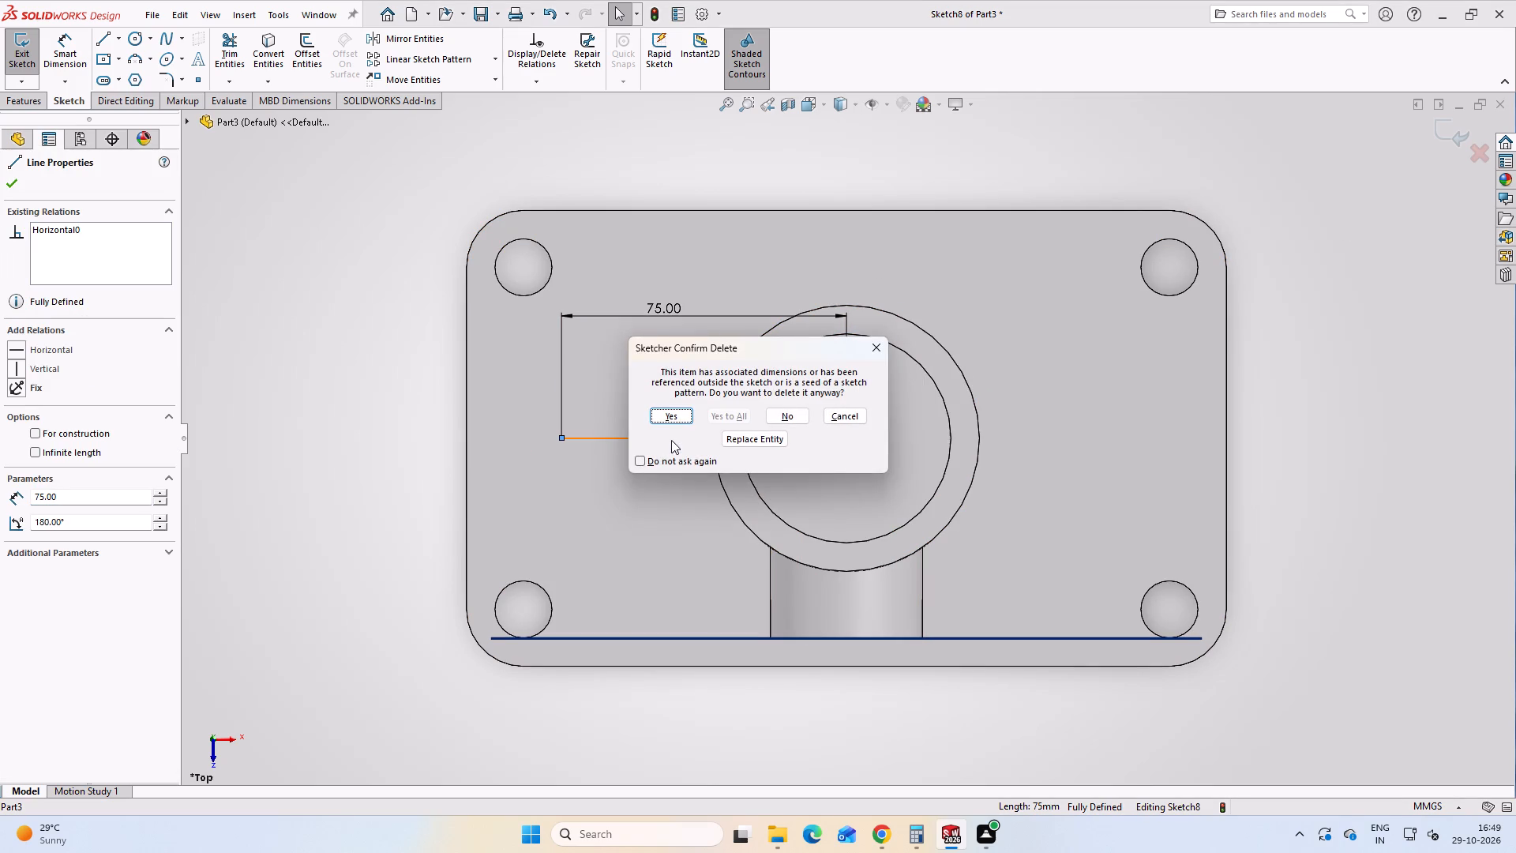
{"action": "left_click", "coordinate": [679, 419]}
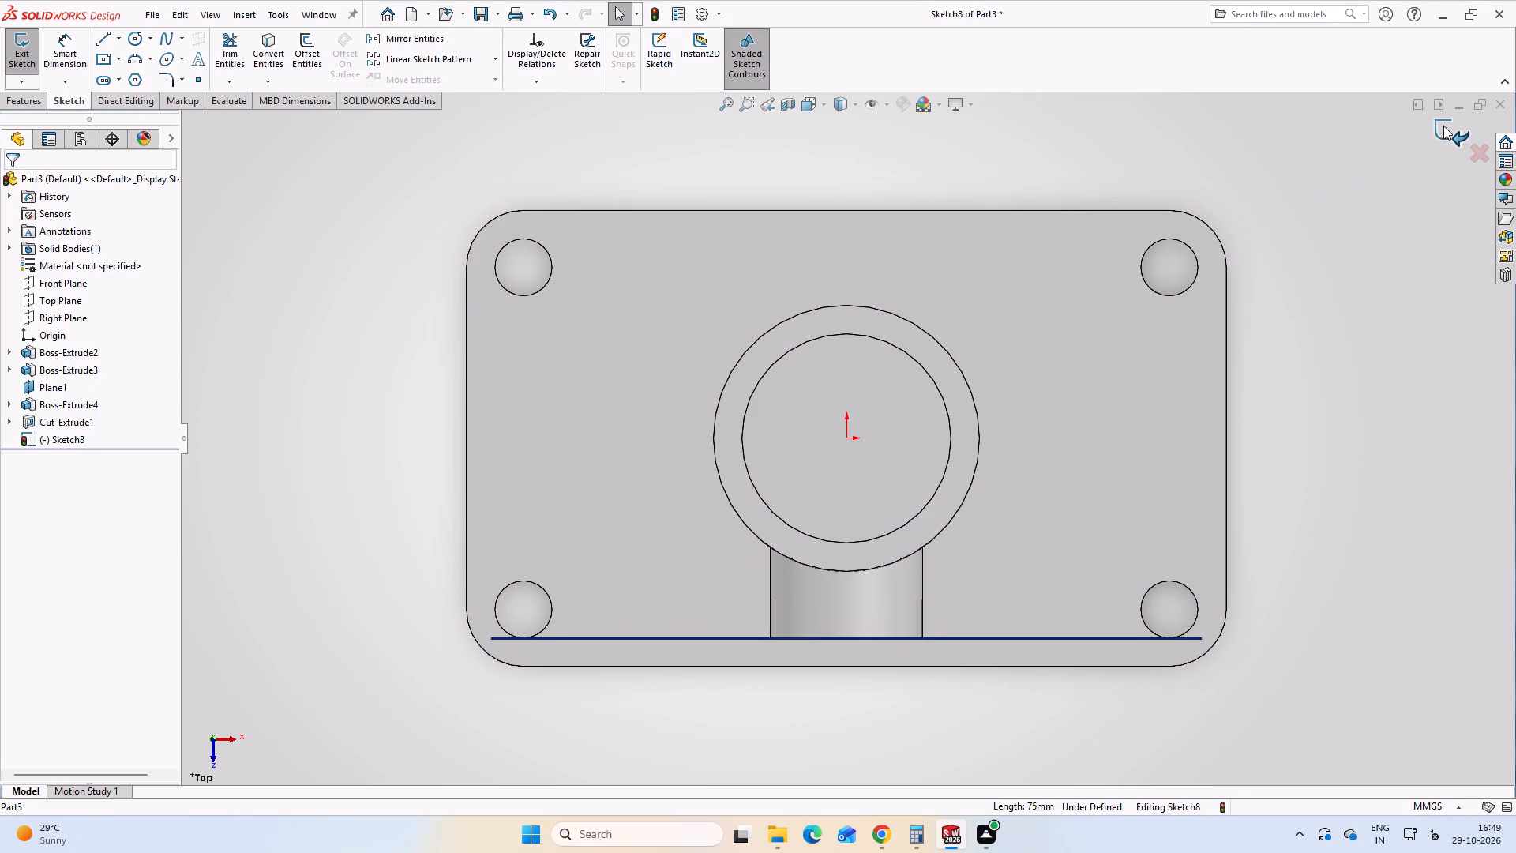
{"action": "left_click", "coordinate": [1443, 133]}
Create a reference plane offset 25 mm inward from the base plate's short side face, with the offset flipped.
{"action": "middle_click_drag", "start_coordinate": [582, 587], "coordinate": [651, 354]}
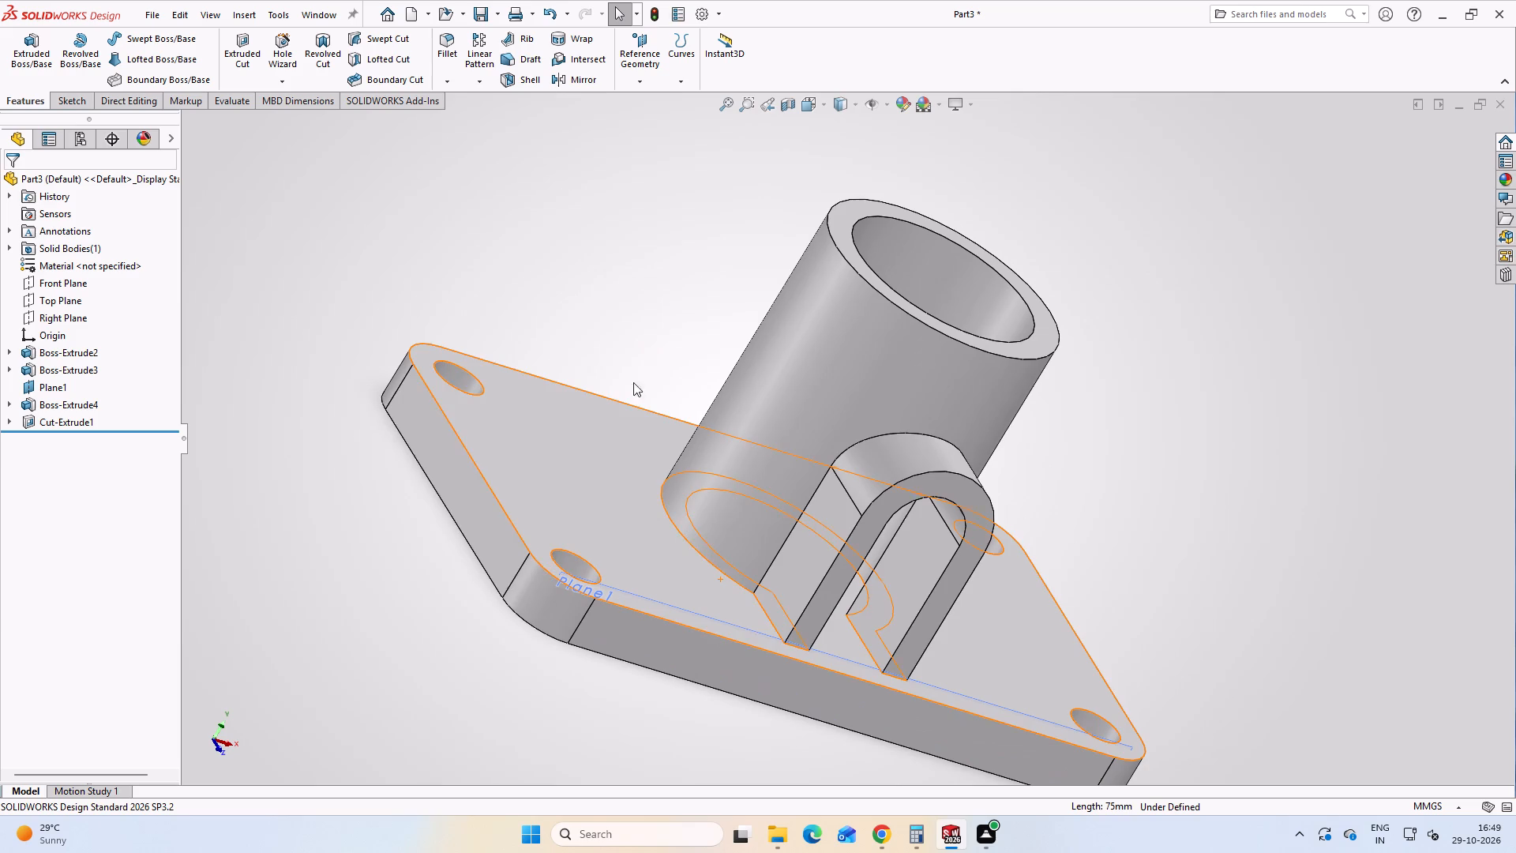
{"action": "left_click", "coordinate": [444, 467]}
{"action": "left_click", "coordinate": [545, 160]}
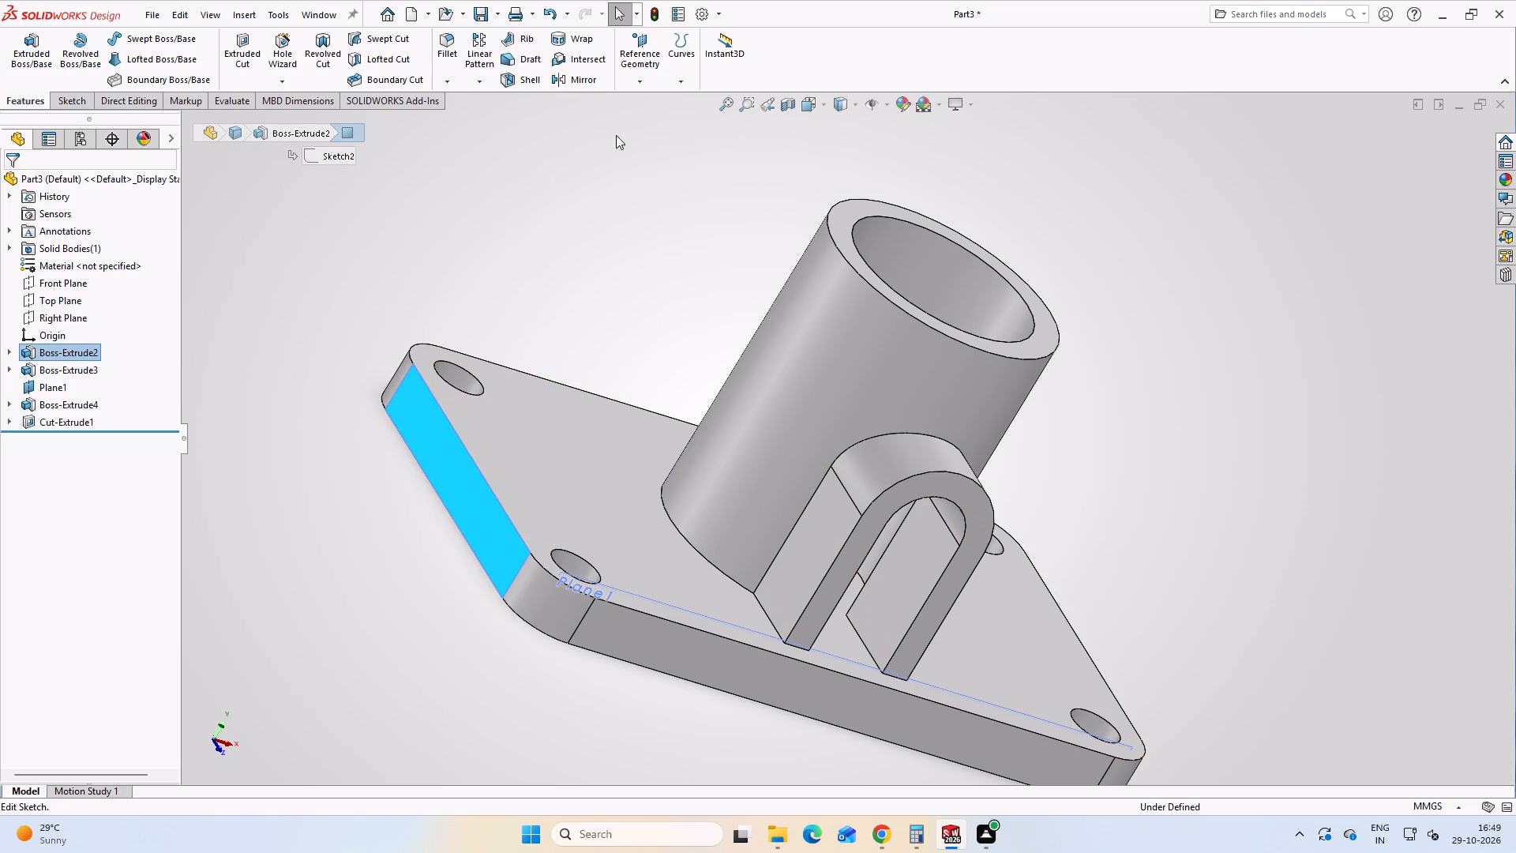
{"action": "left_click", "coordinate": [636, 81]}
{"action": "left_click", "coordinate": [642, 105]}
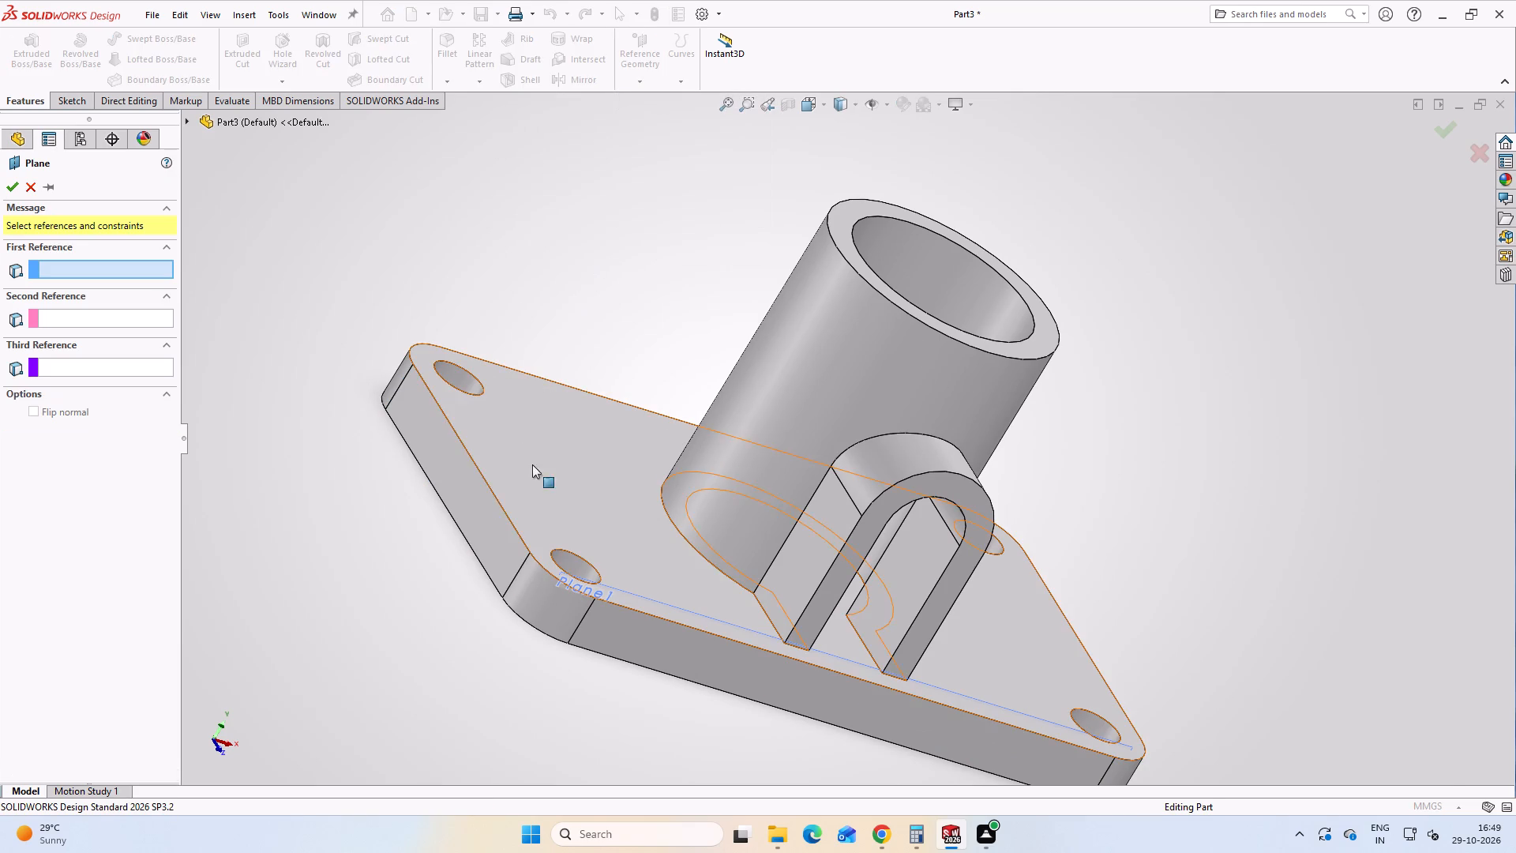
{"action": "left_click", "coordinate": [462, 479]}
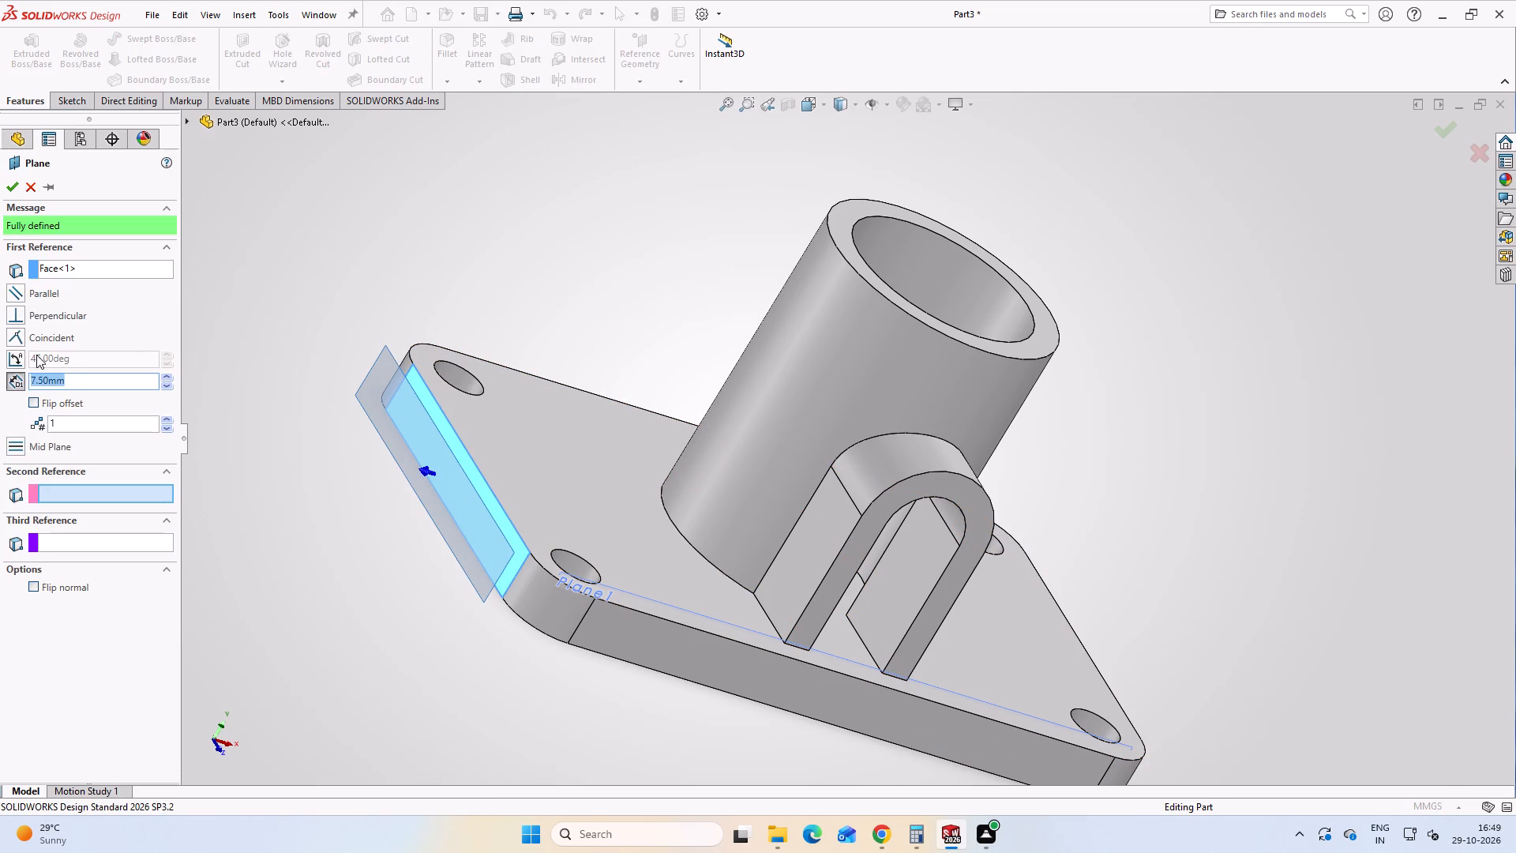
{"action": "type", "text": "25"}
{"action": "key", "text": "Return"}
{"action": "left_click", "coordinate": [34, 404]}
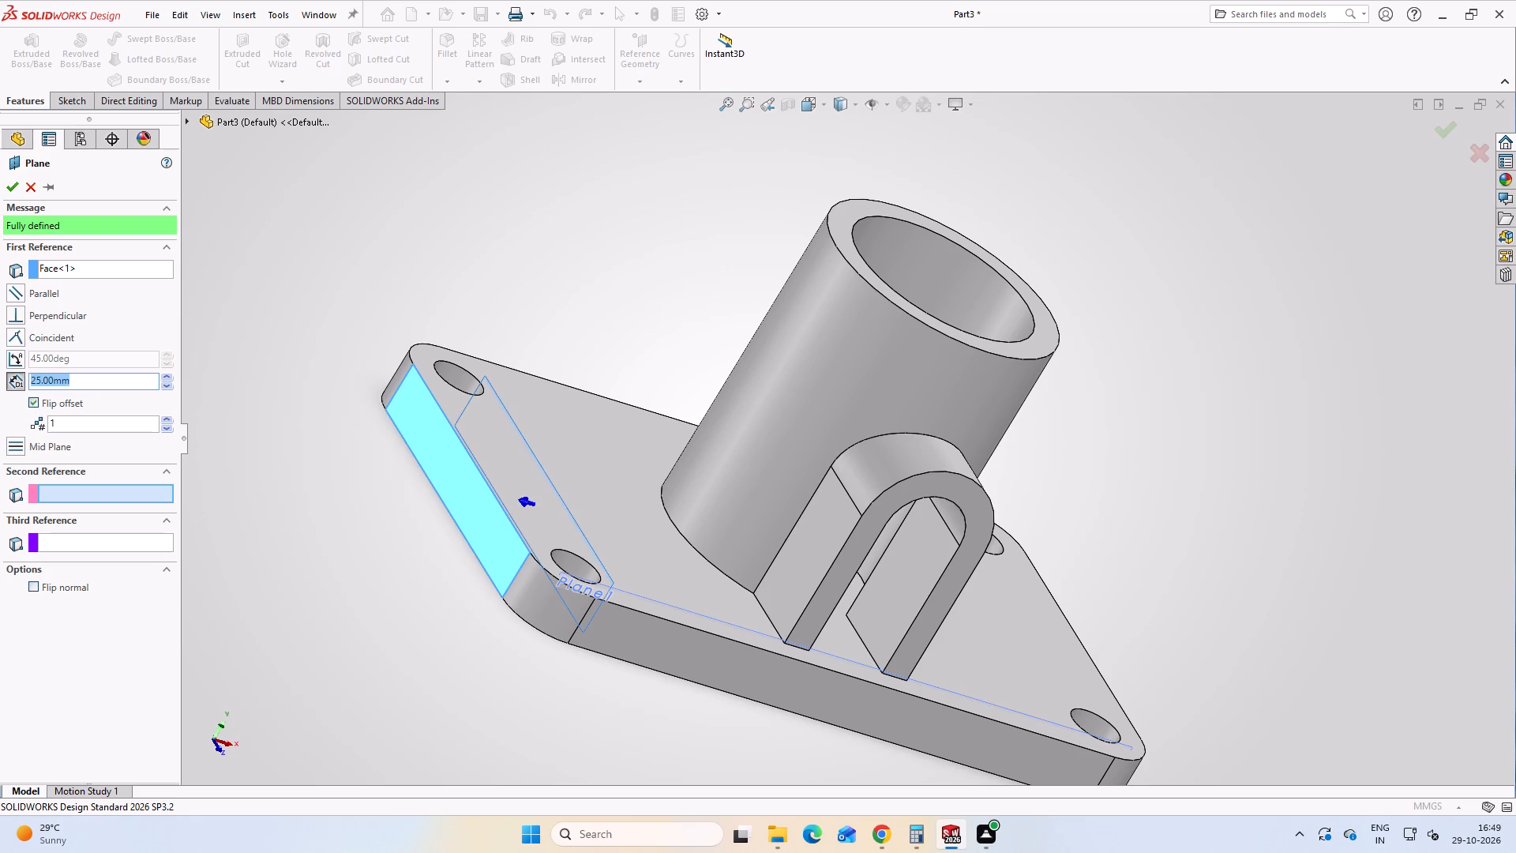
{"action": "left_click", "coordinate": [10, 187]}
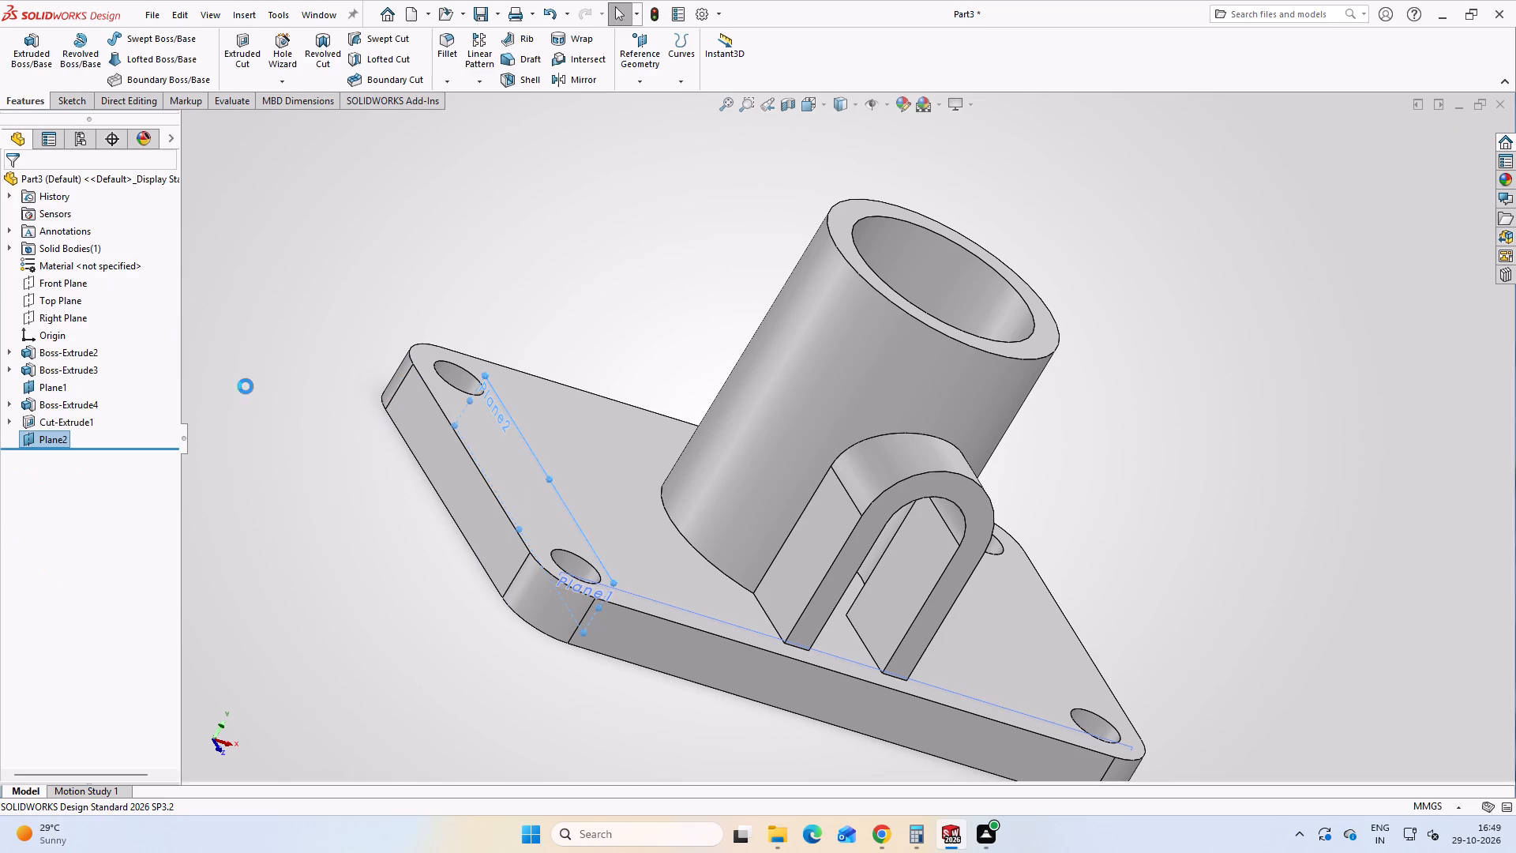
{"action": "left_click", "coordinate": [315, 472]}
Start a sketch on the new offset plane near the base plate's short side.
{"action": "middle_click_drag", "start_coordinate": [502, 533], "coordinate": [619, 667]}
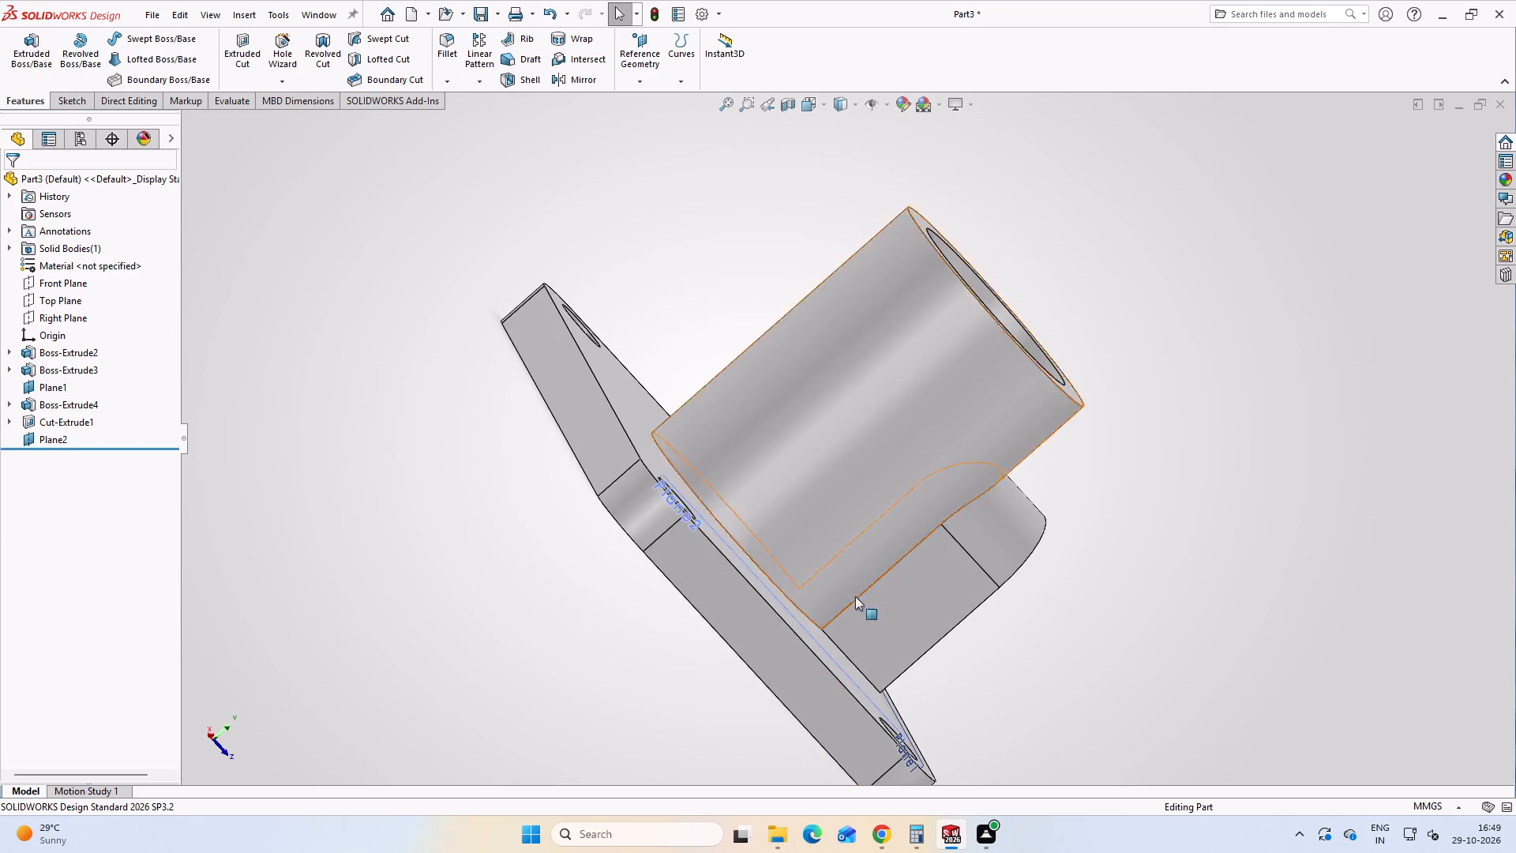
{"action": "middle_click_drag", "start_coordinate": [818, 562], "coordinate": [752, 584]}
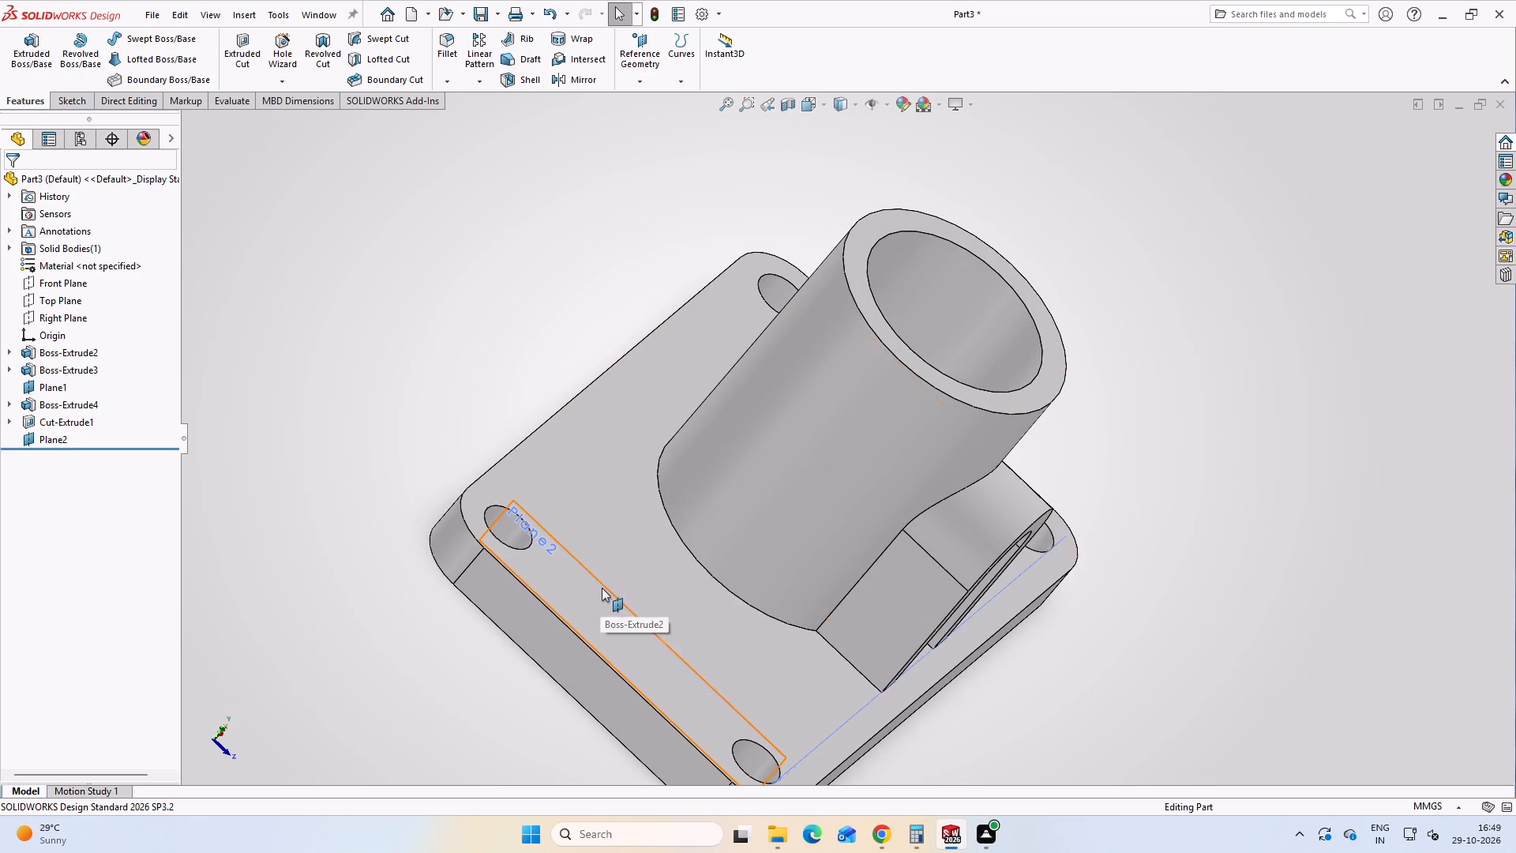
{"action": "left_click", "coordinate": [602, 588]}
{"action": "left_click", "coordinate": [683, 549]}
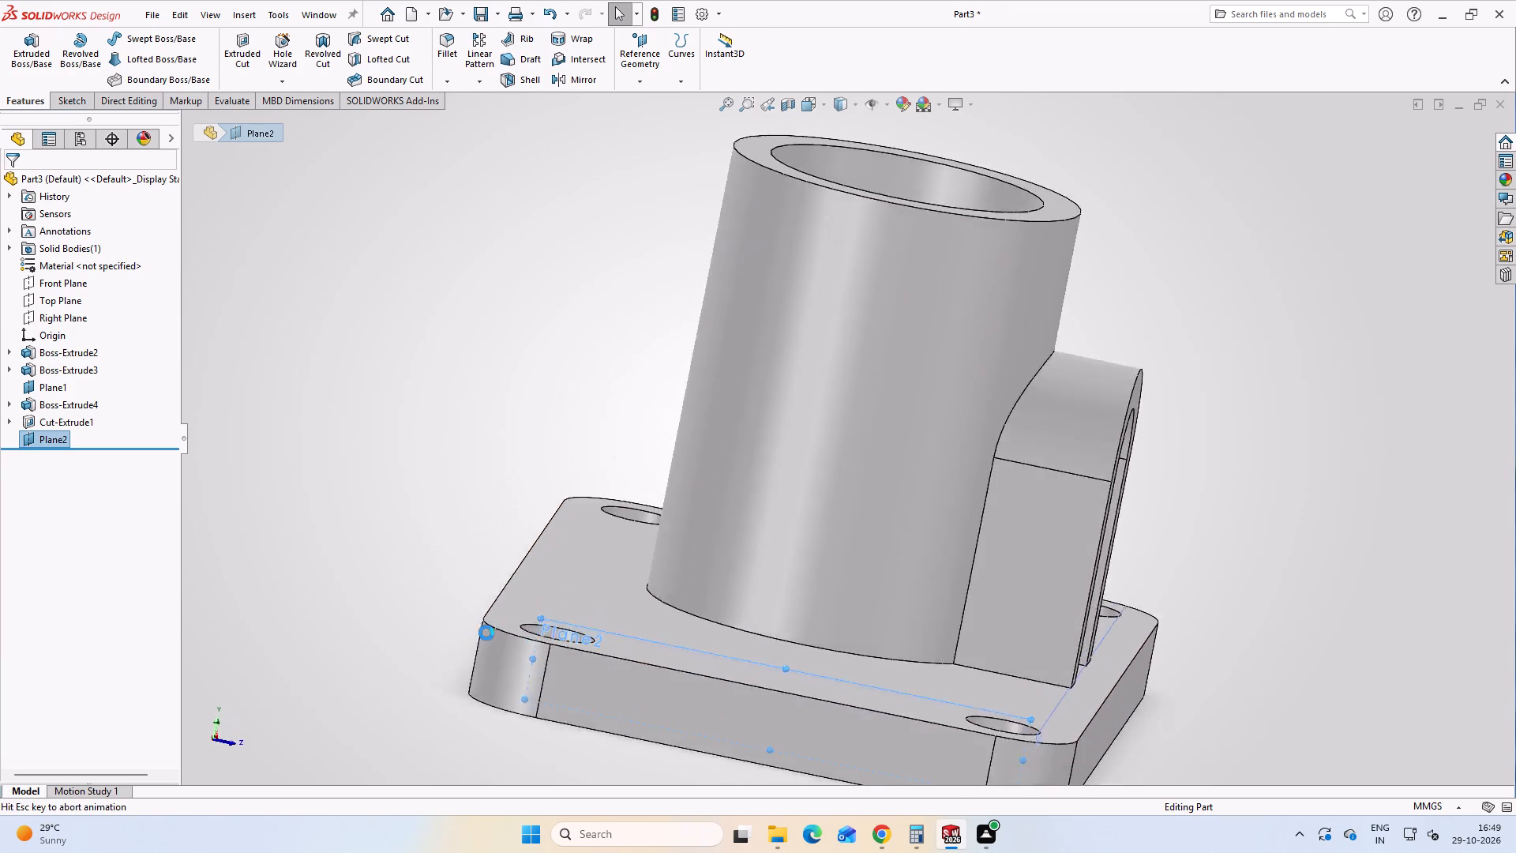
{"action": "left_click", "coordinate": [407, 523]}
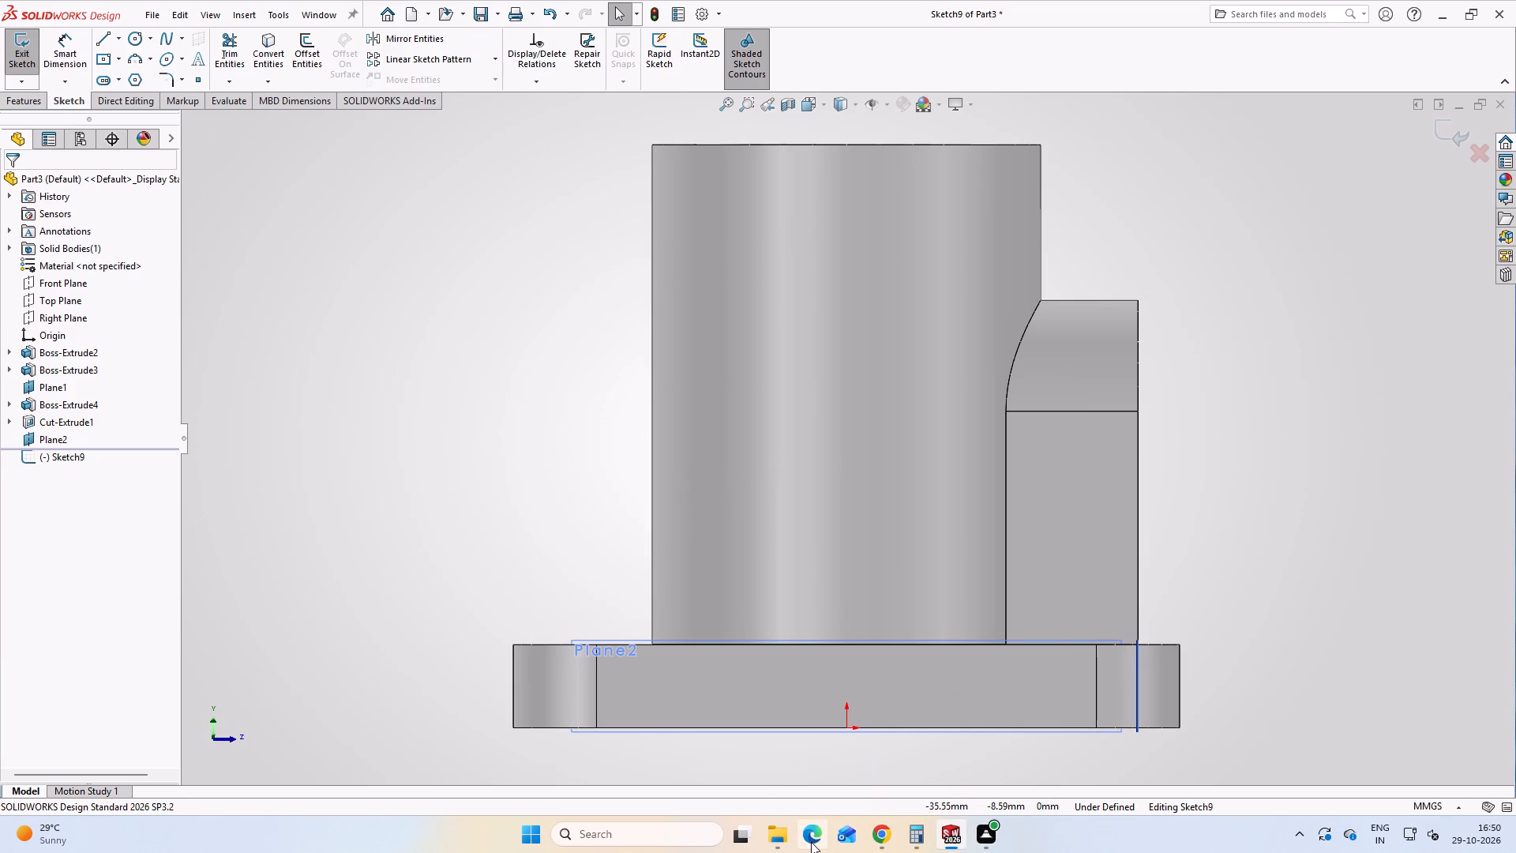
Consult the bracket reference image in Photos, and sketch an open three-sided profile about 44 mm wide and 34 mm tall on the plate's top edge.
{"action": "left_click", "coordinate": [786, 844]}
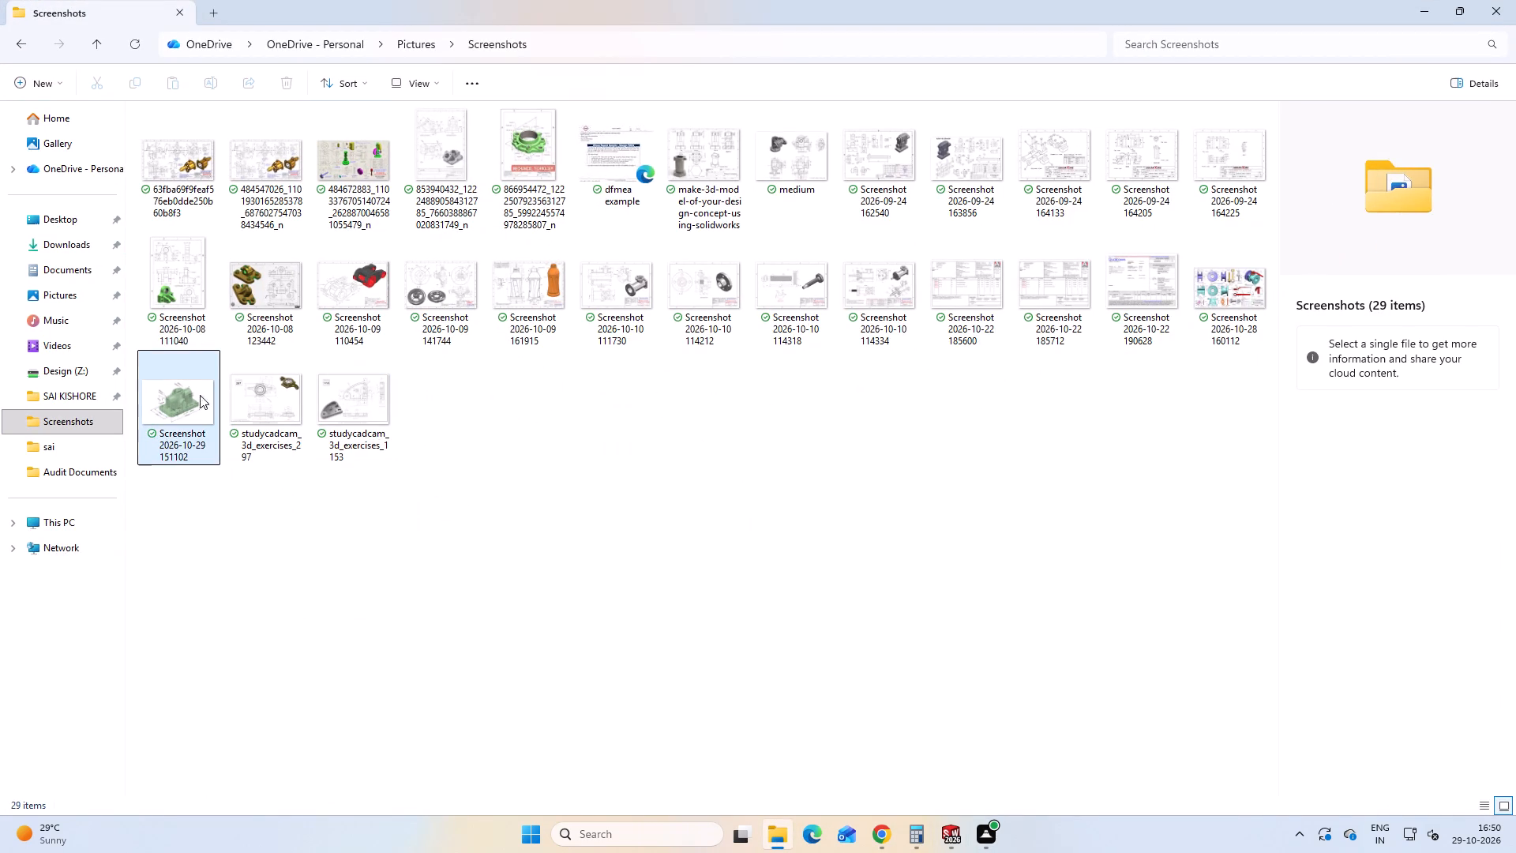
{"action": "double_click", "coordinate": [178, 400]}
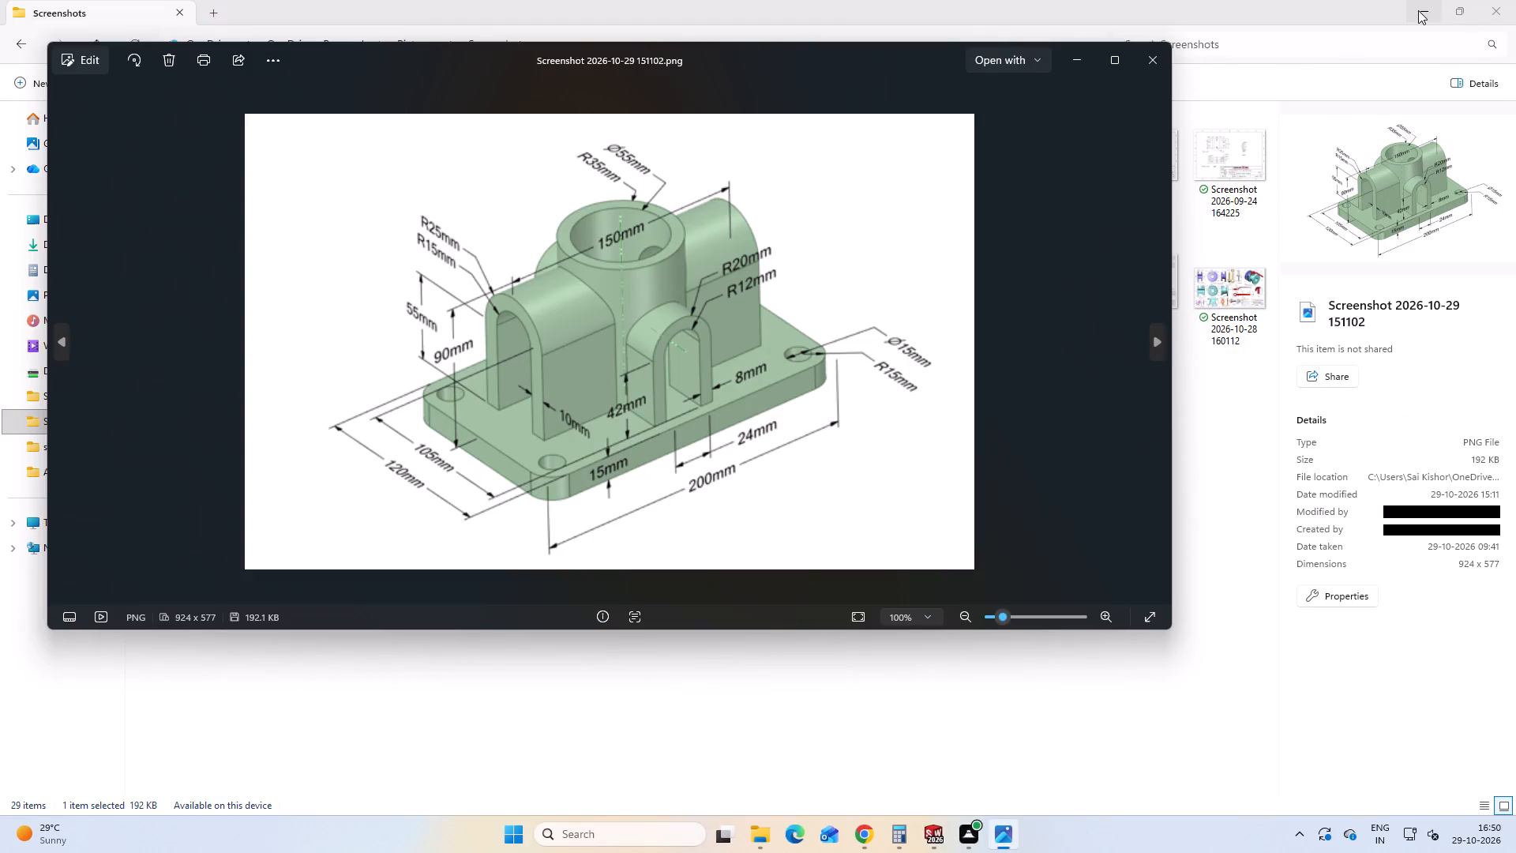
{"action": "left_click", "coordinate": [1418, 10]}
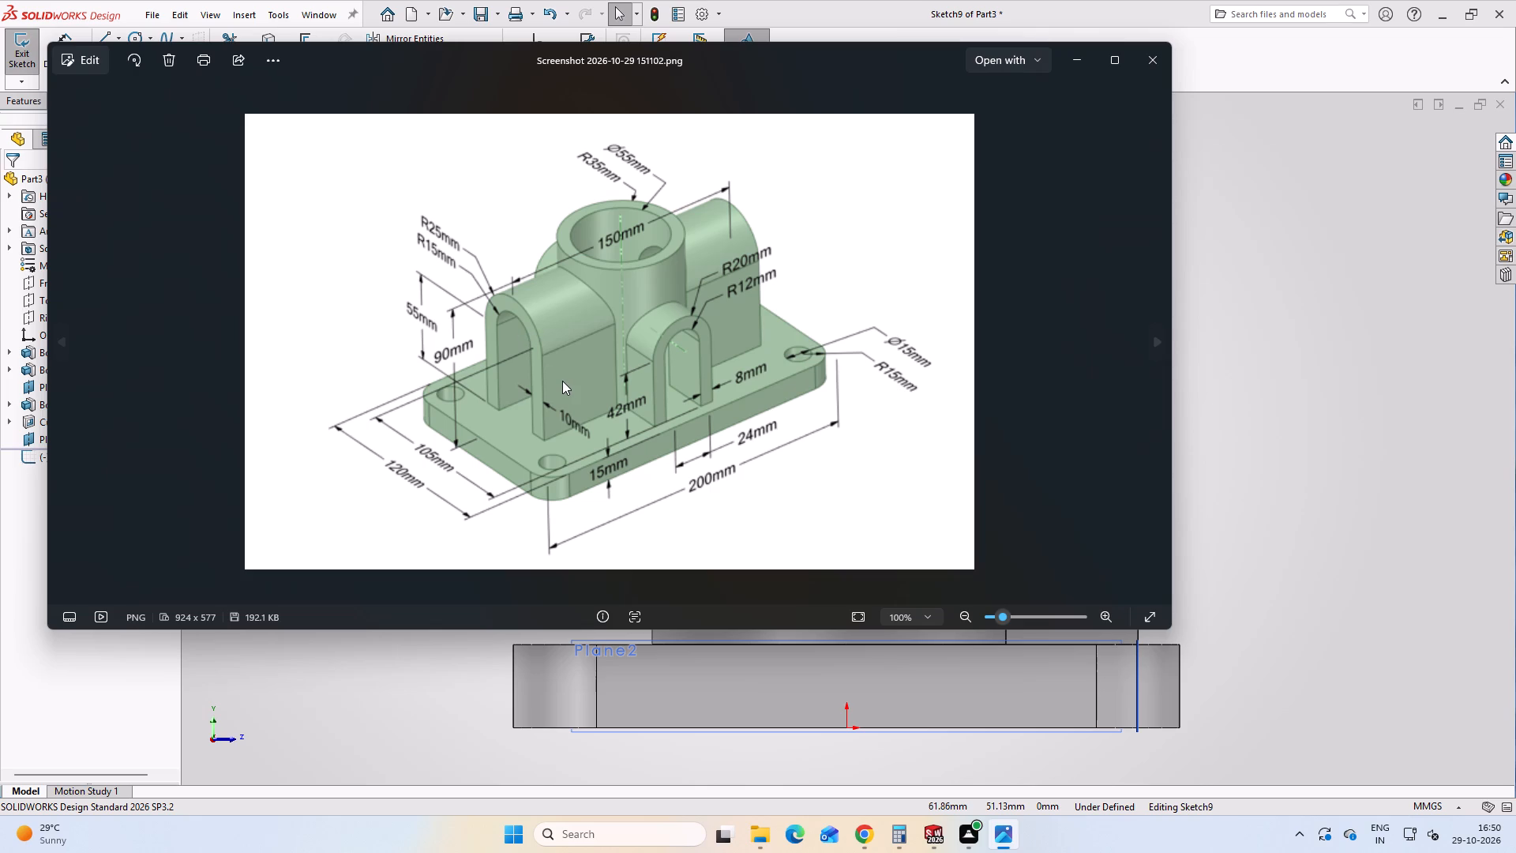
{"action": "left_click", "coordinate": [1359, 329]}
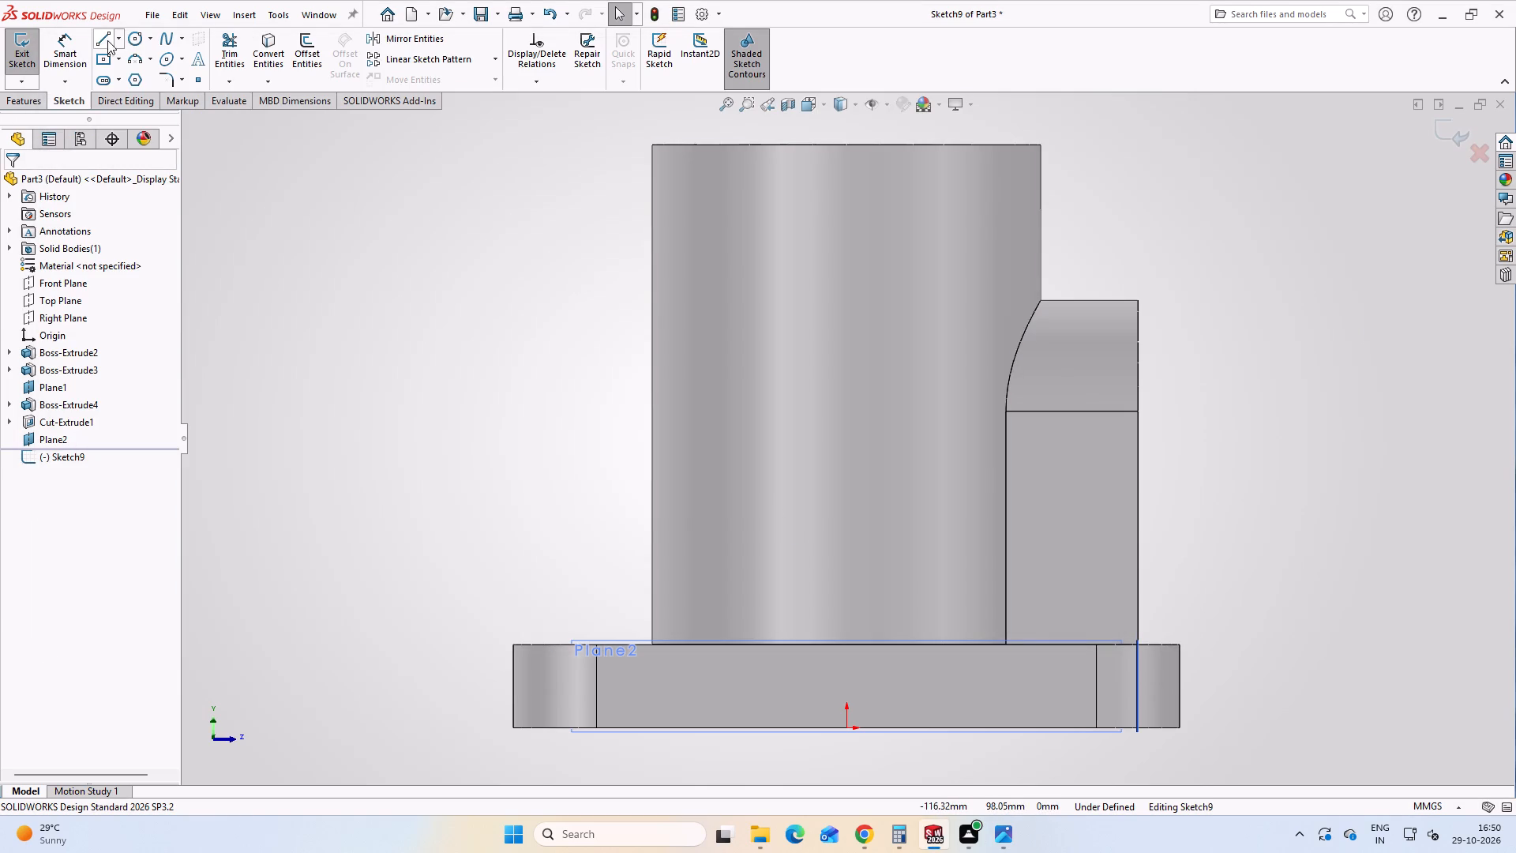
{"action": "left_click", "coordinate": [104, 38]}
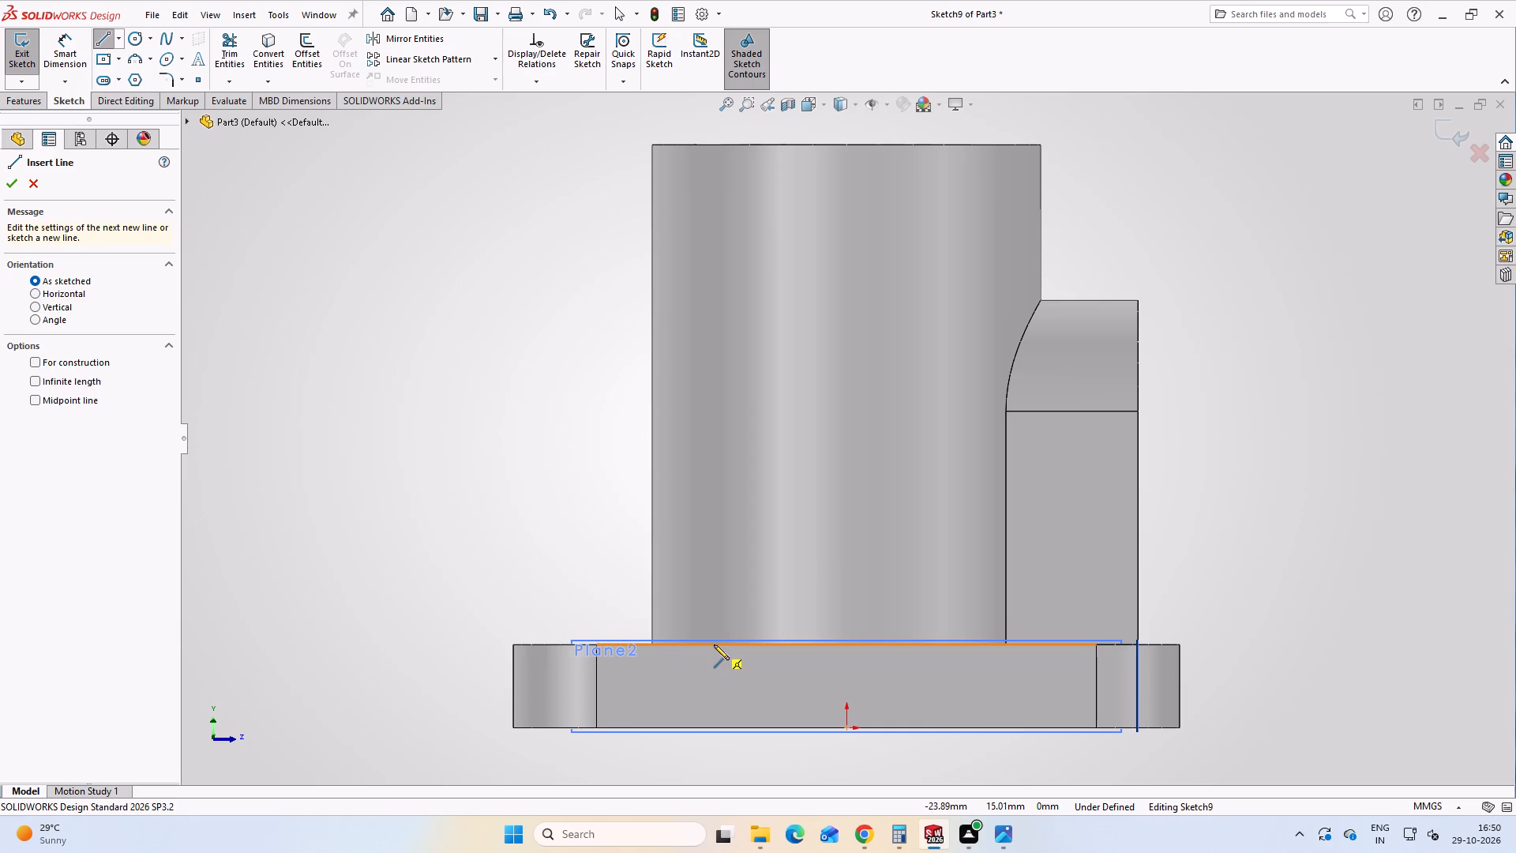
{"action": "left_click", "coordinate": [714, 644]}
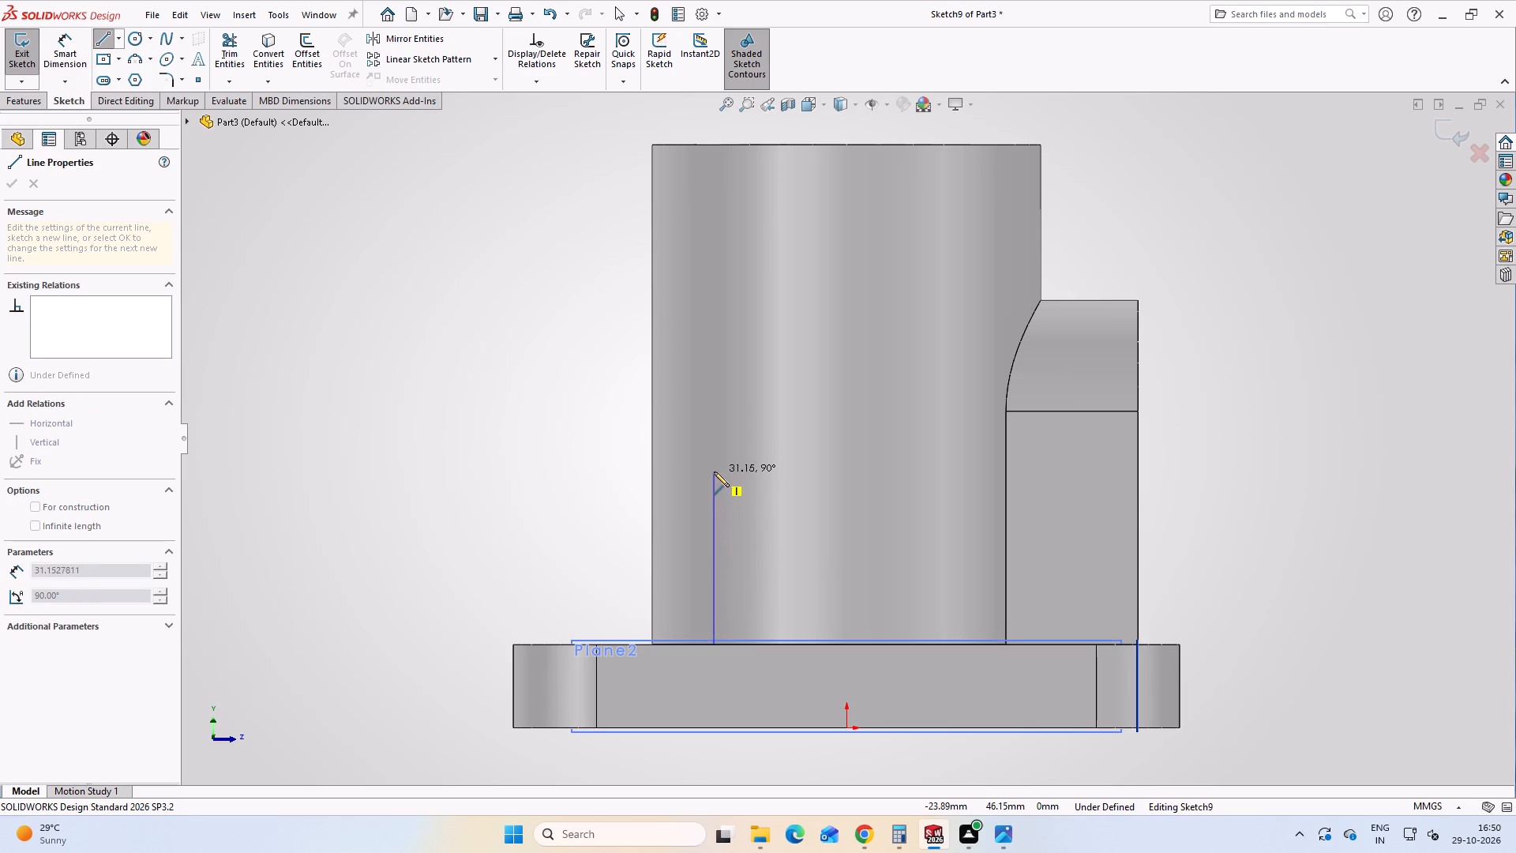
{"action": "left_click", "coordinate": [716, 453]}
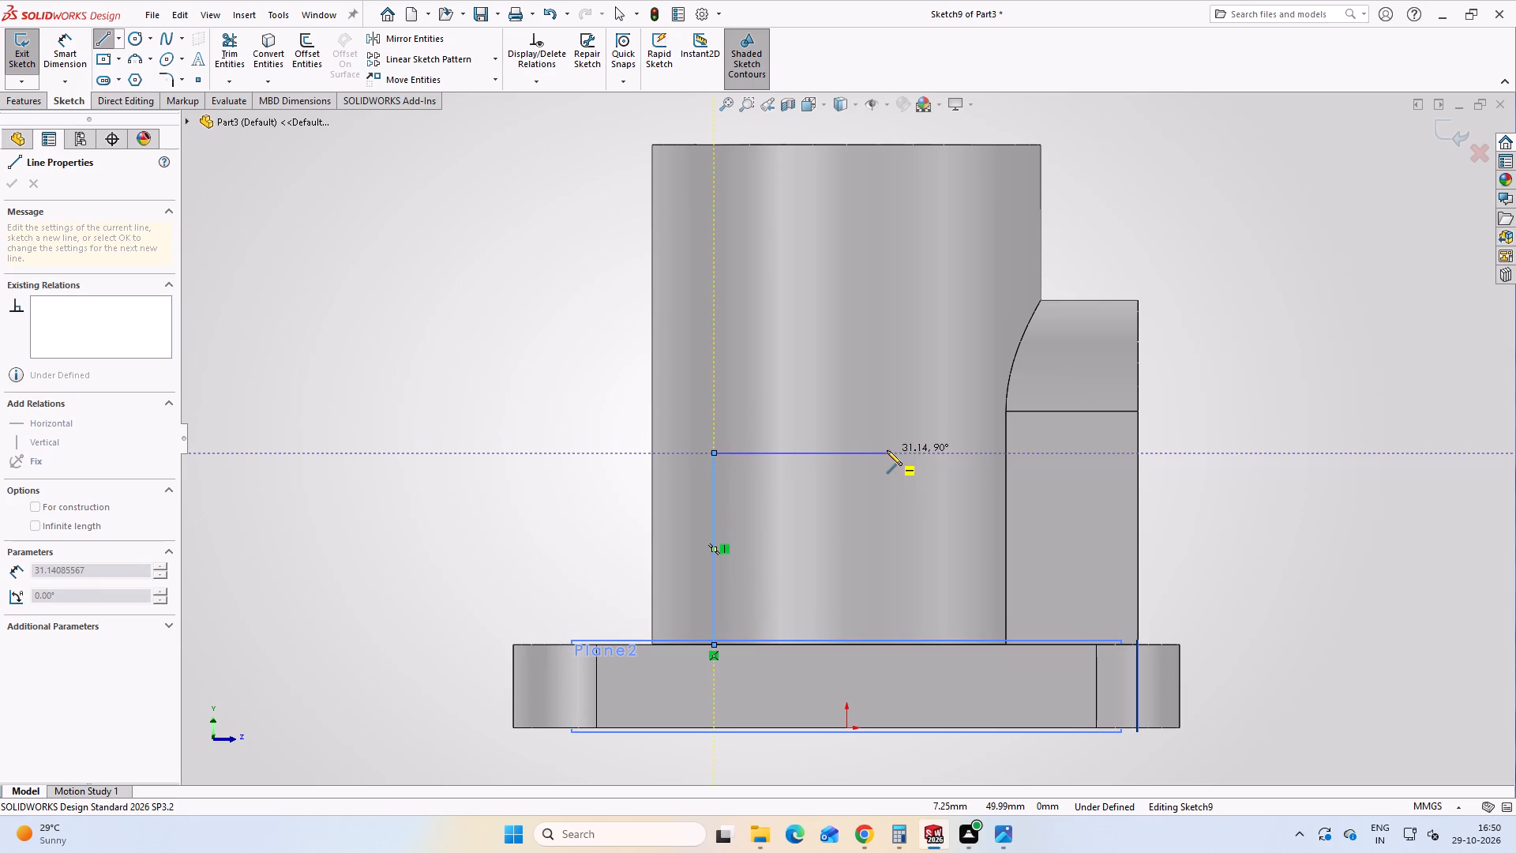
{"action": "left_click", "coordinate": [956, 456]}
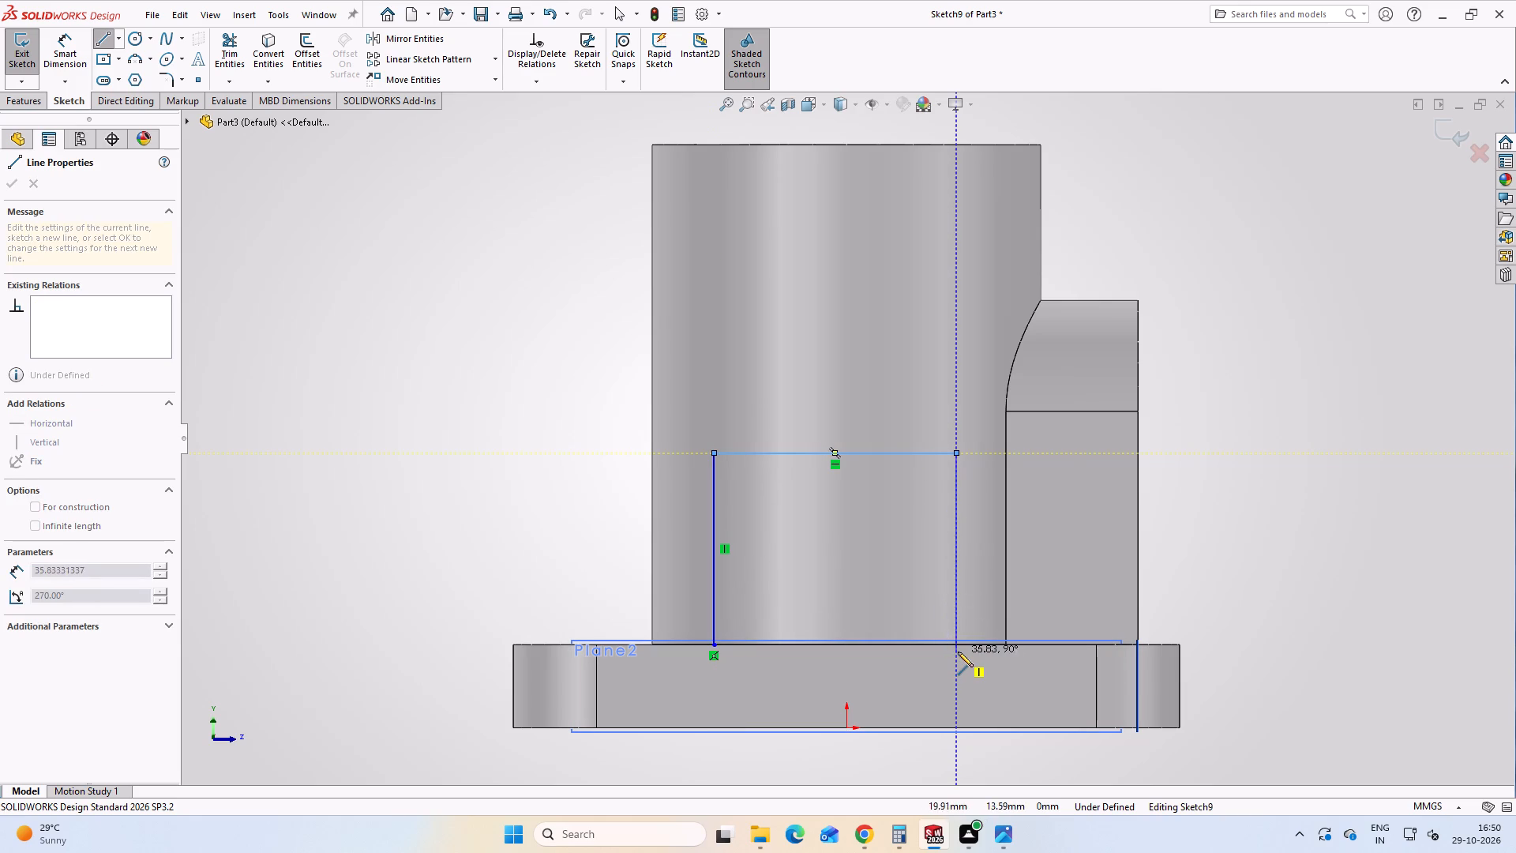
{"action": "left_click", "coordinate": [958, 645]}
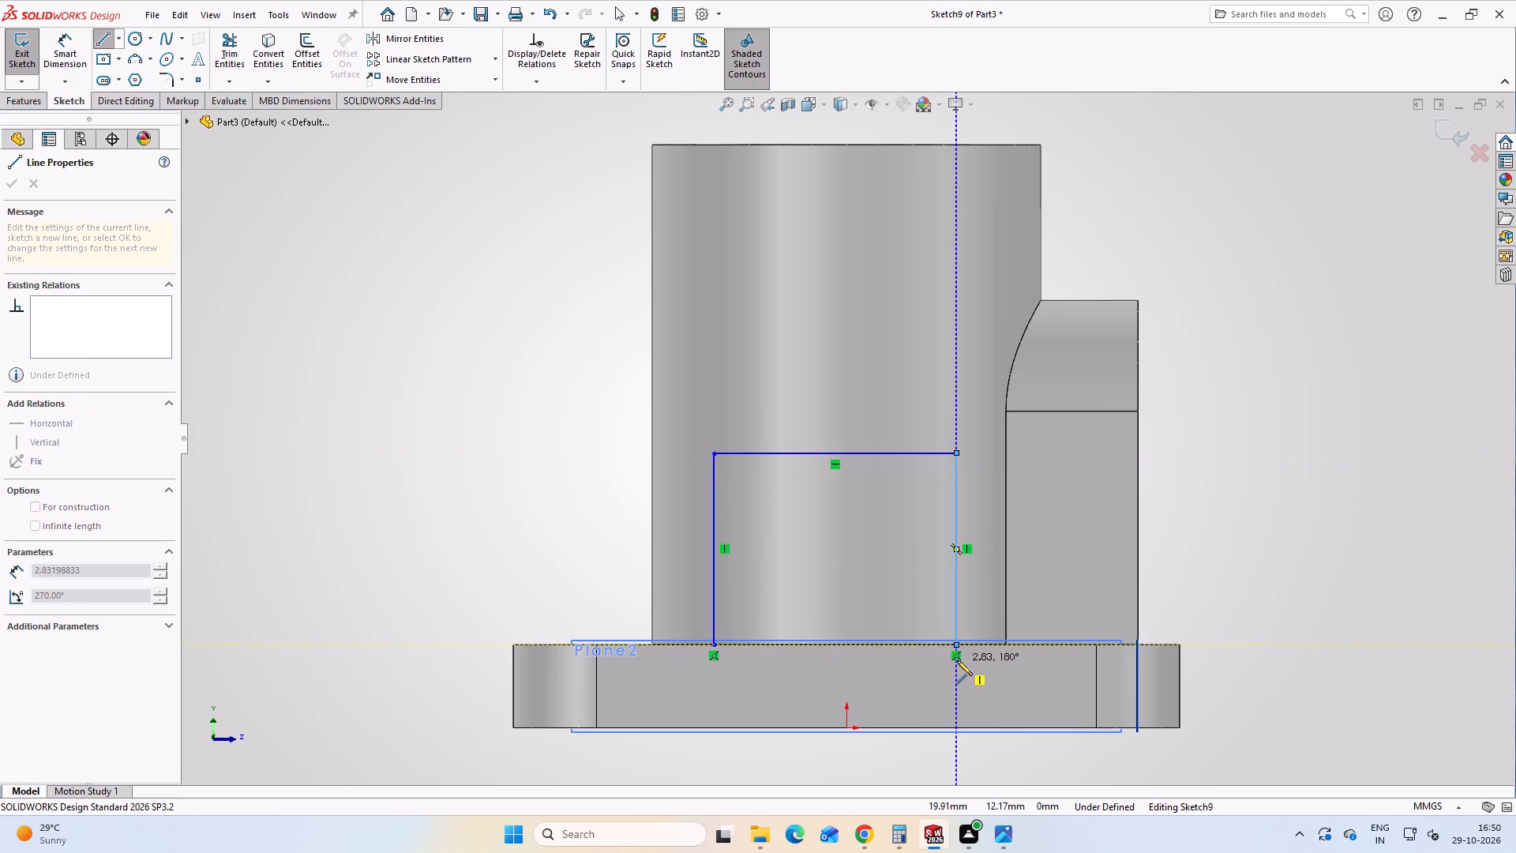
{"action": "key", "text": "Escape"}
{"action": "key", "text": "Escape"}
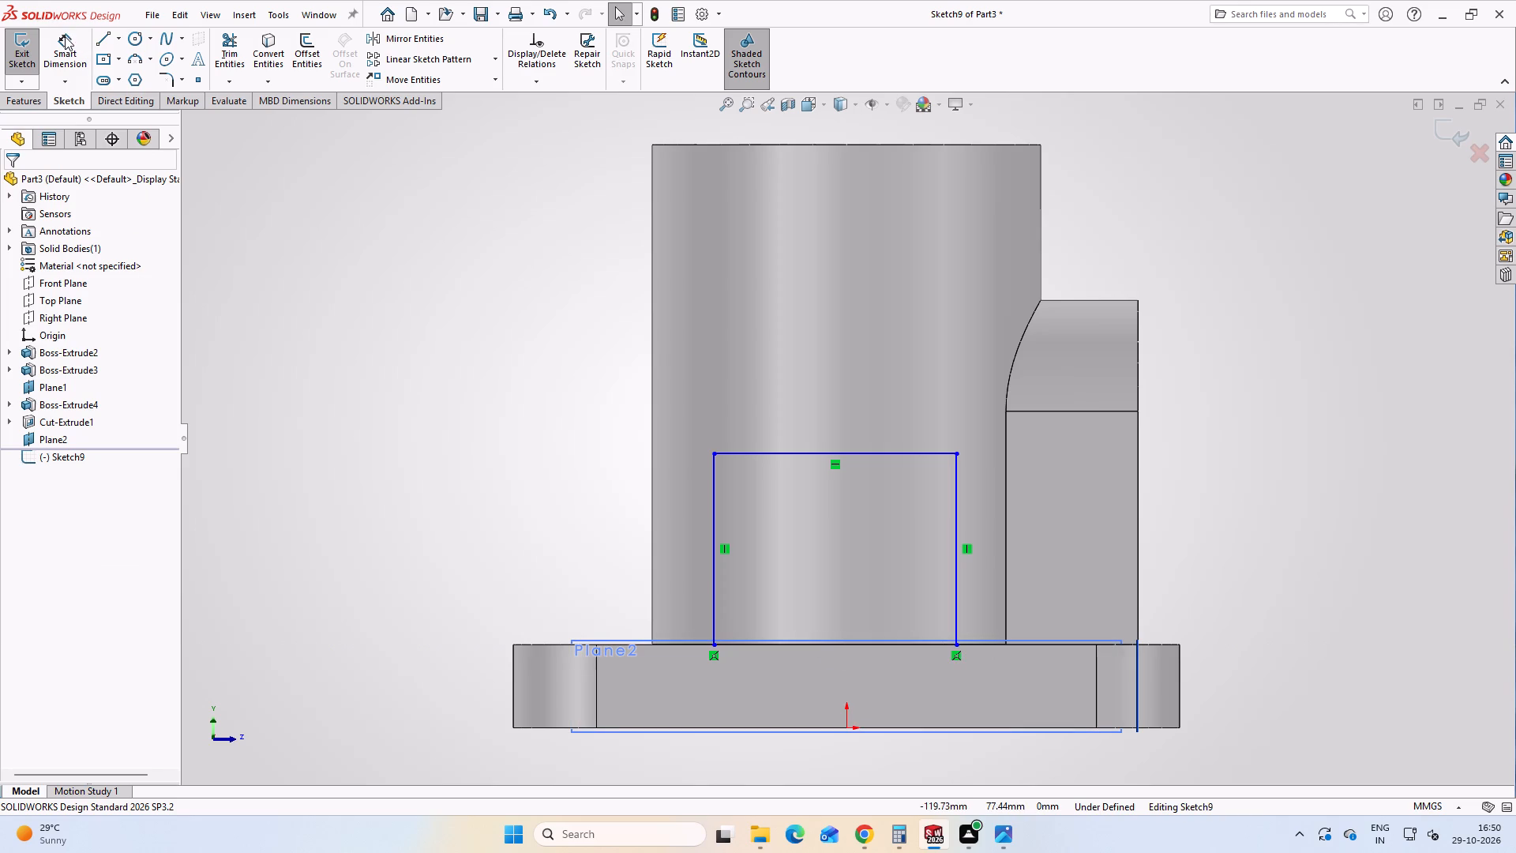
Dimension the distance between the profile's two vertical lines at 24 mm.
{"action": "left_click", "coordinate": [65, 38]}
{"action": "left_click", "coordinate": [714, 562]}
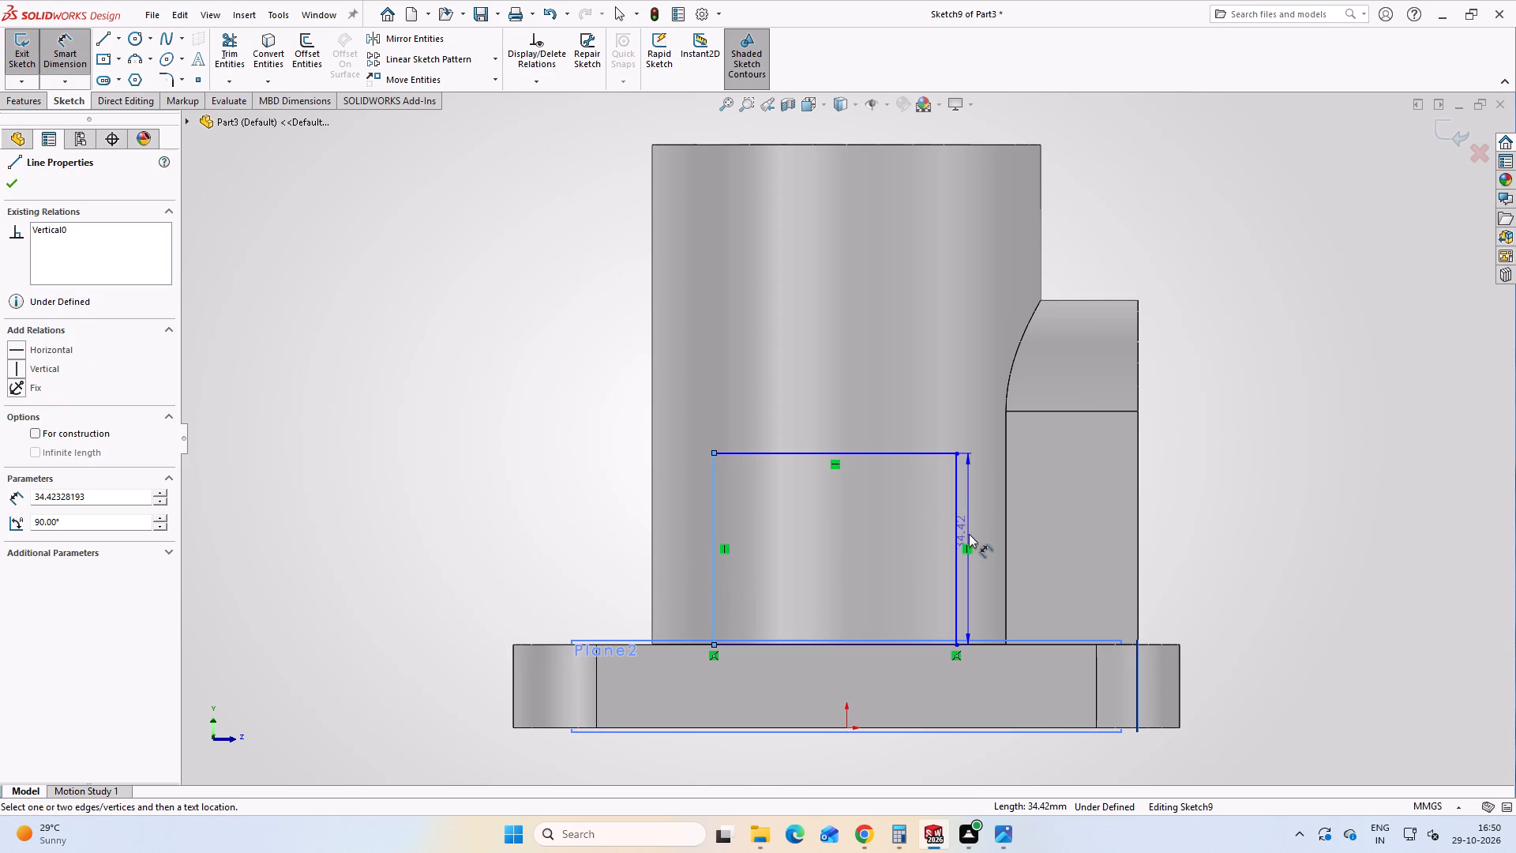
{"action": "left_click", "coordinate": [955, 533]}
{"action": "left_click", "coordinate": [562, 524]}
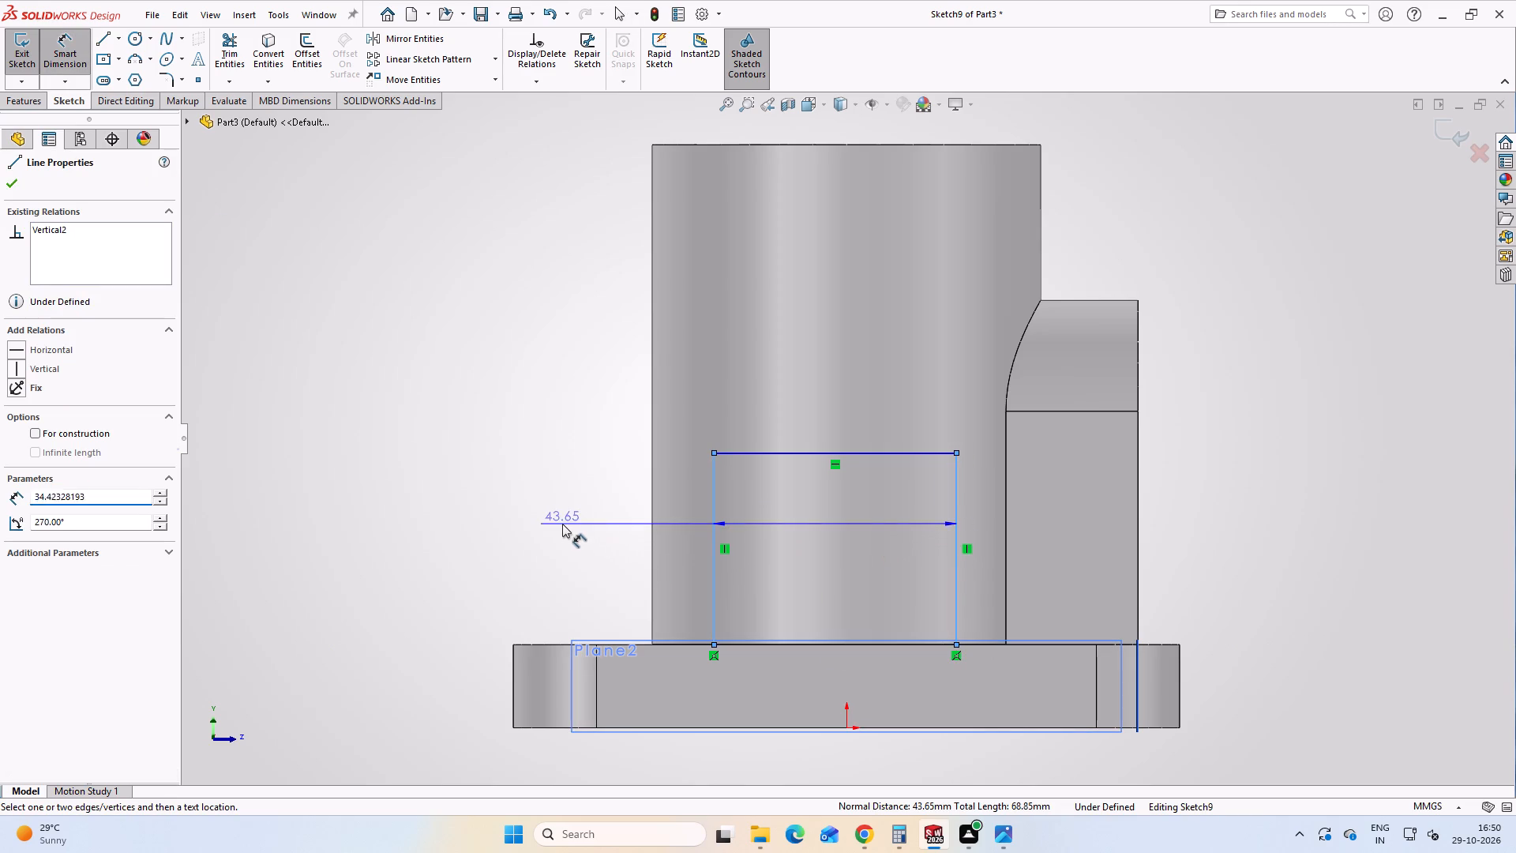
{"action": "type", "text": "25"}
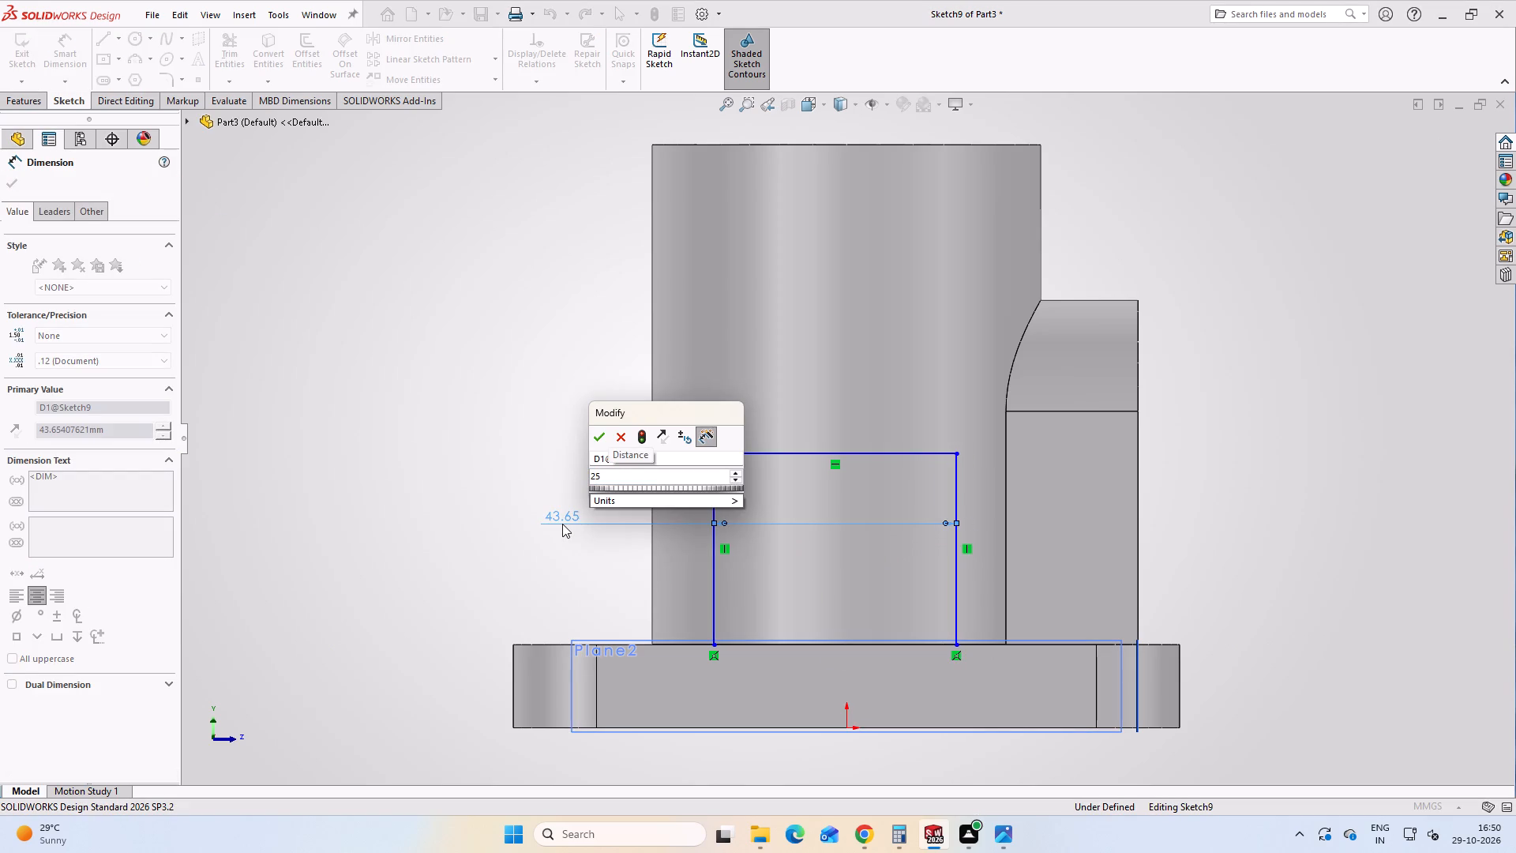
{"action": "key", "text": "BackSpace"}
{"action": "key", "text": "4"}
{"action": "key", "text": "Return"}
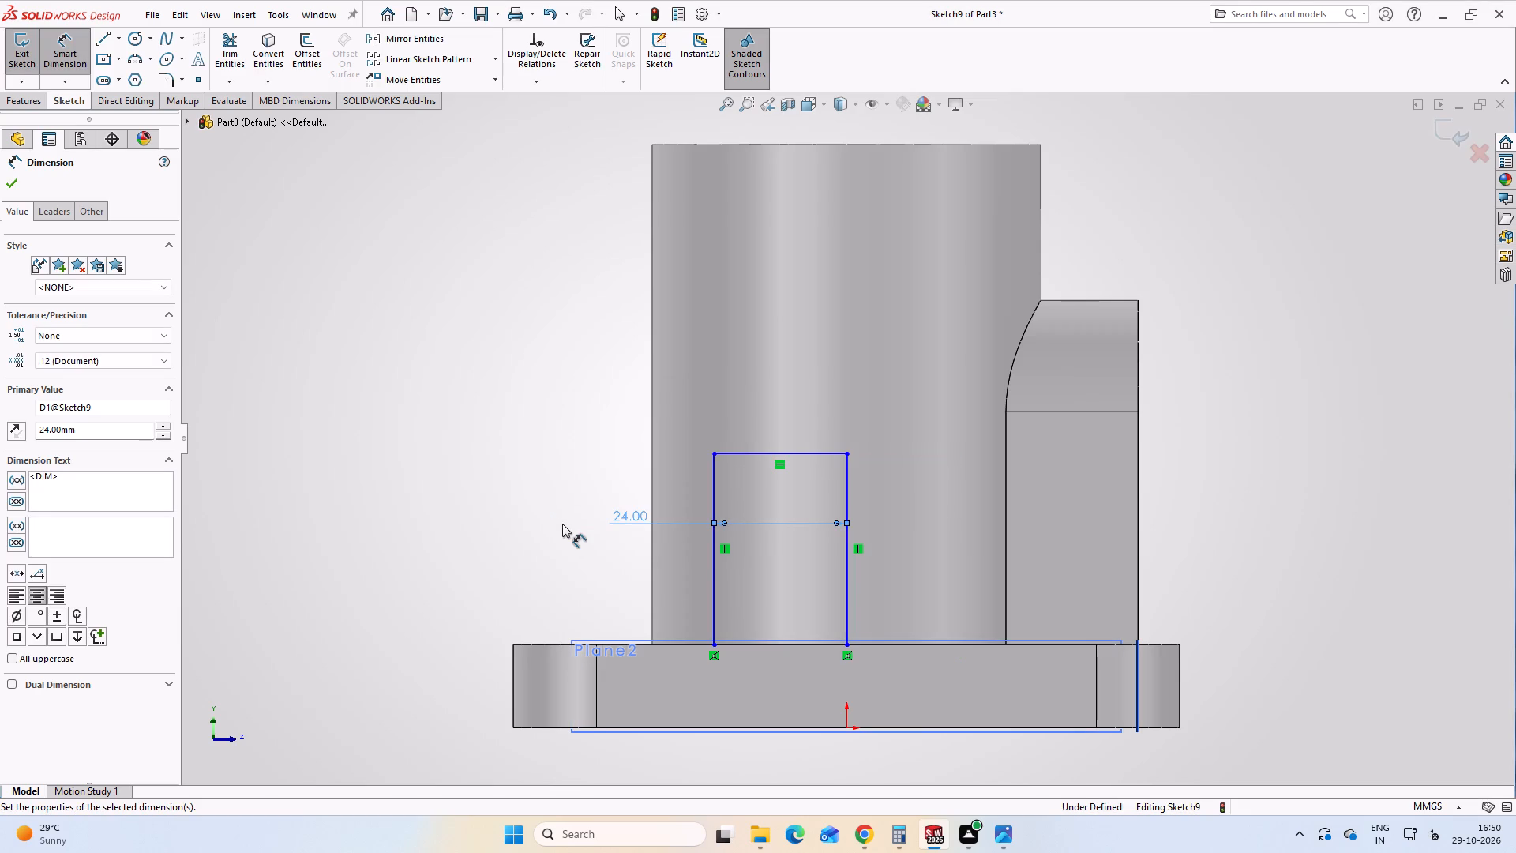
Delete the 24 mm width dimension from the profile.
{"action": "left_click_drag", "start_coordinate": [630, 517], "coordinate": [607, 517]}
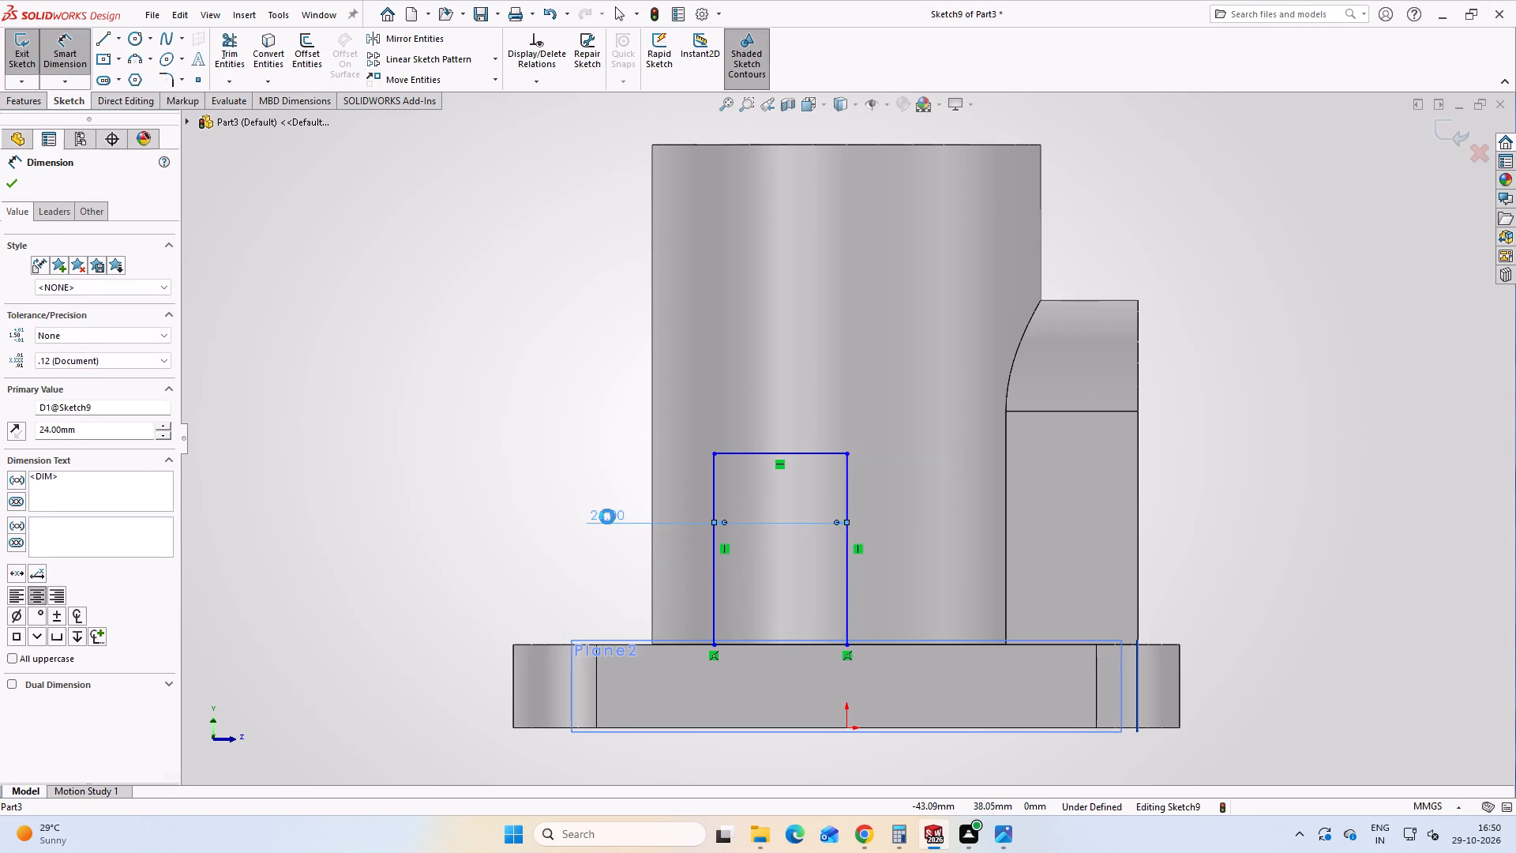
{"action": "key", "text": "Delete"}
Dimension each of the profile's two vertical lines at 12 mm from the origin, one on either side.
{"action": "left_click", "coordinate": [846, 539]}
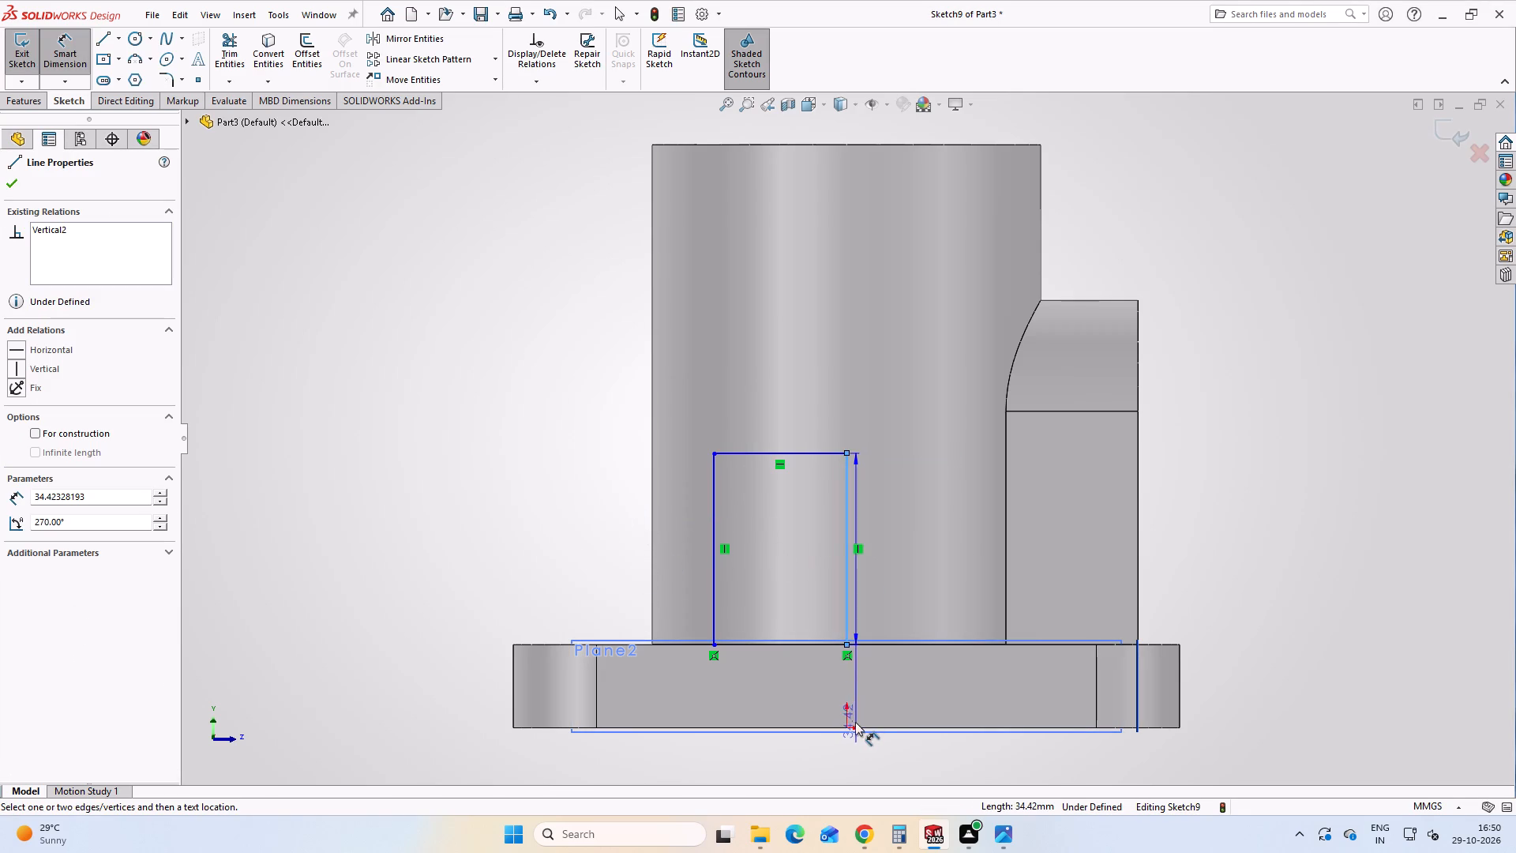
{"action": "left_click", "coordinate": [847, 724]}
{"action": "left_click", "coordinate": [887, 765]}
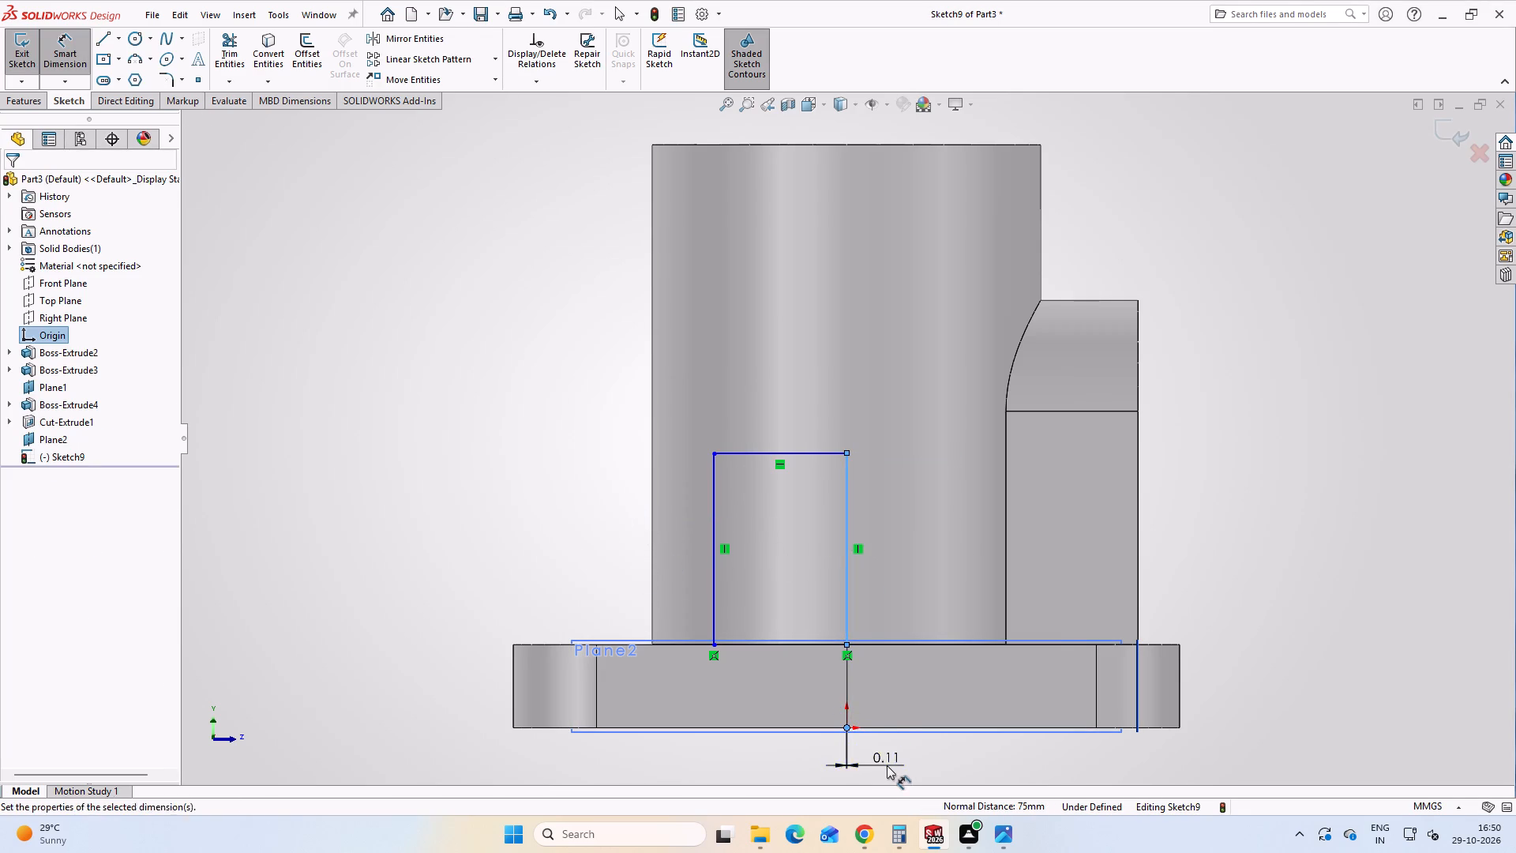
{"action": "type", "text": "12"}
{"action": "key", "text": "Return"}
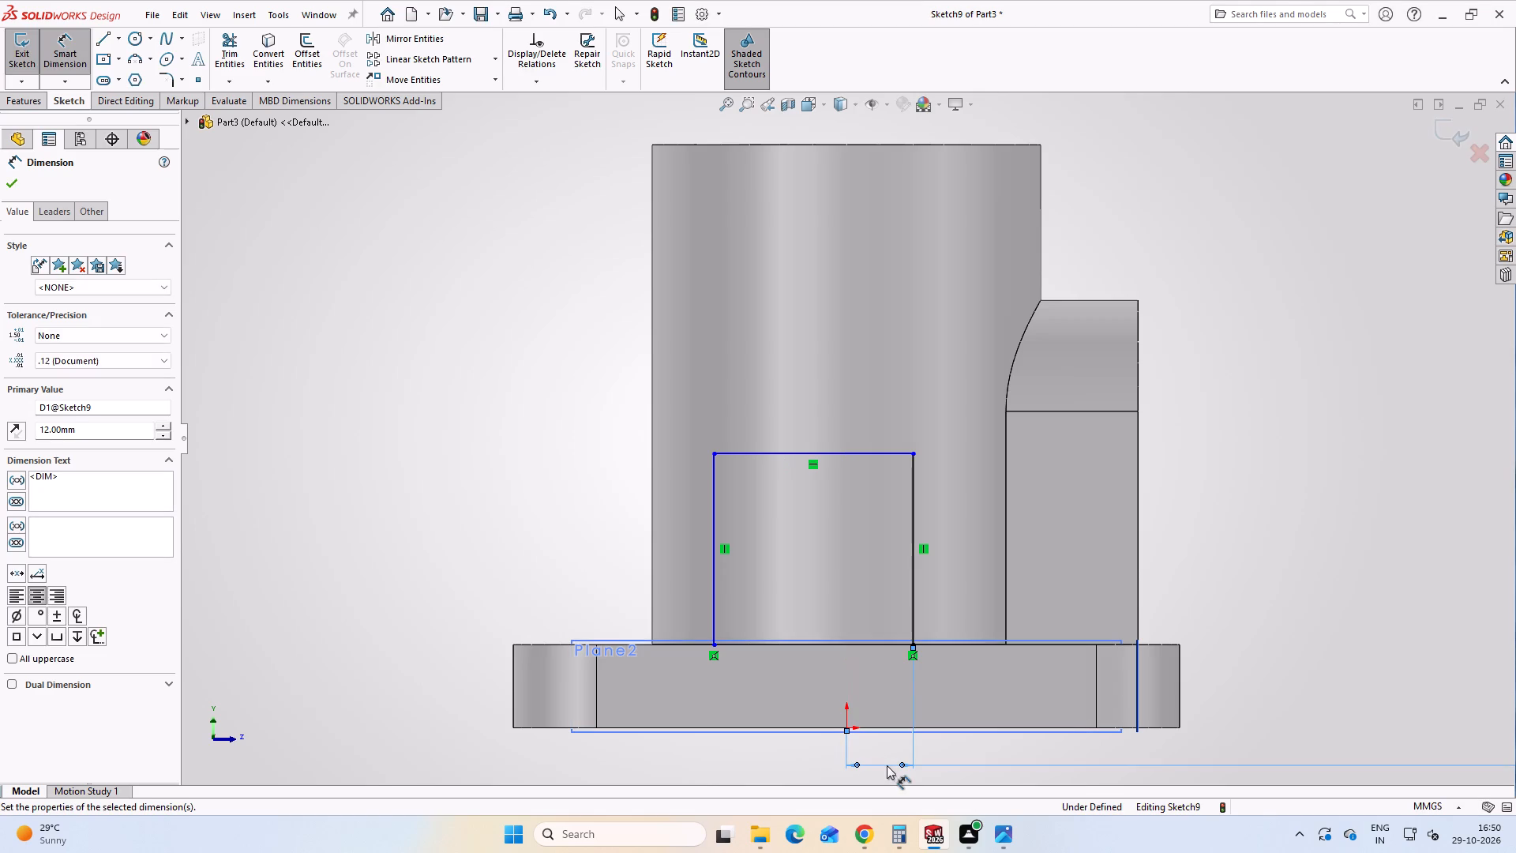
{"action": "left_click", "coordinate": [711, 592]}
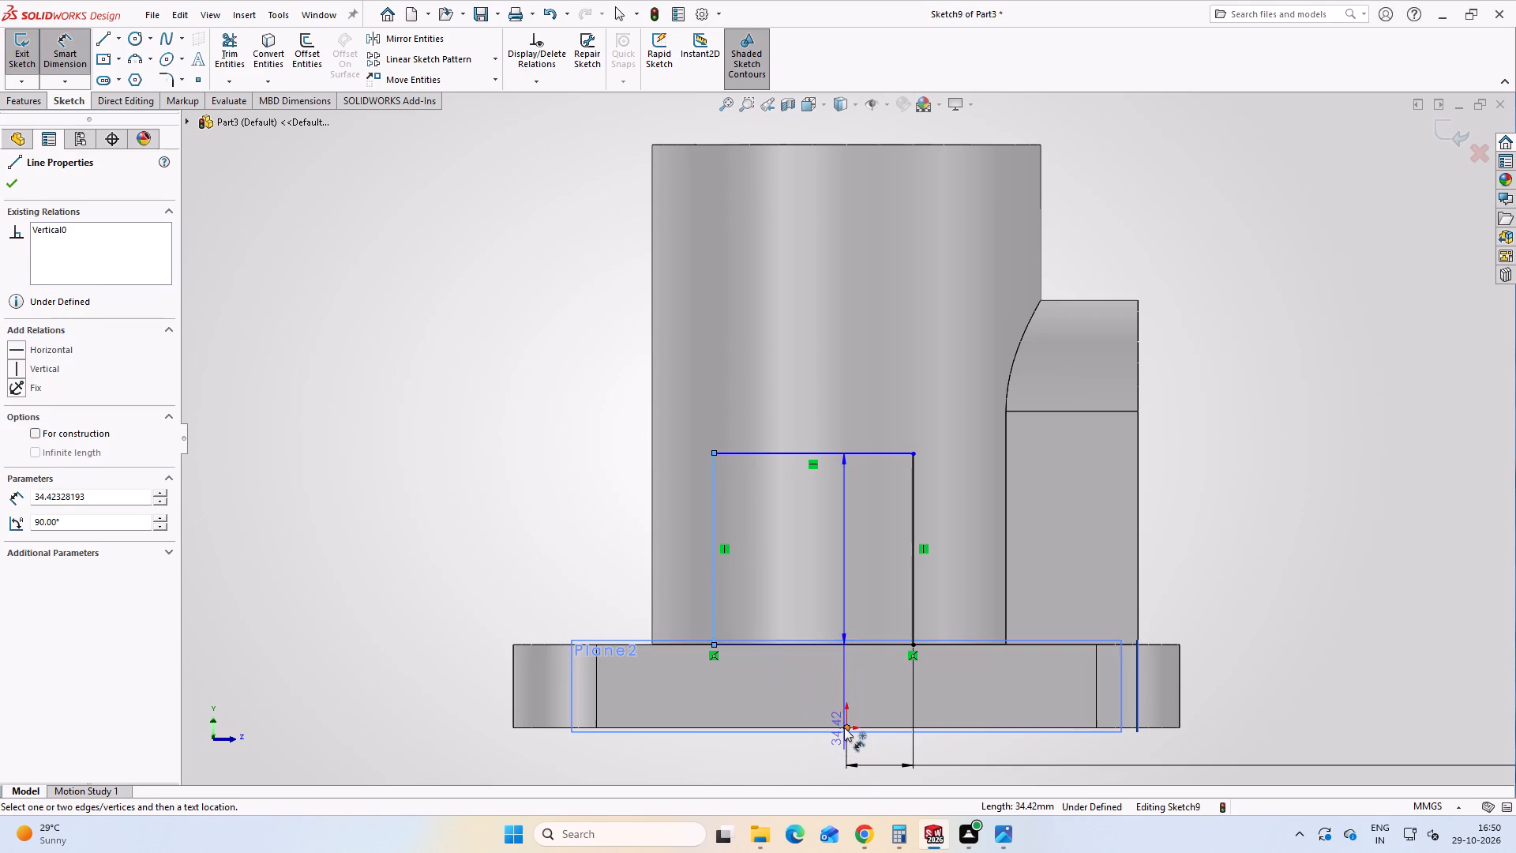
{"action": "left_click", "coordinate": [843, 727]}
{"action": "left_click", "coordinate": [769, 757]}
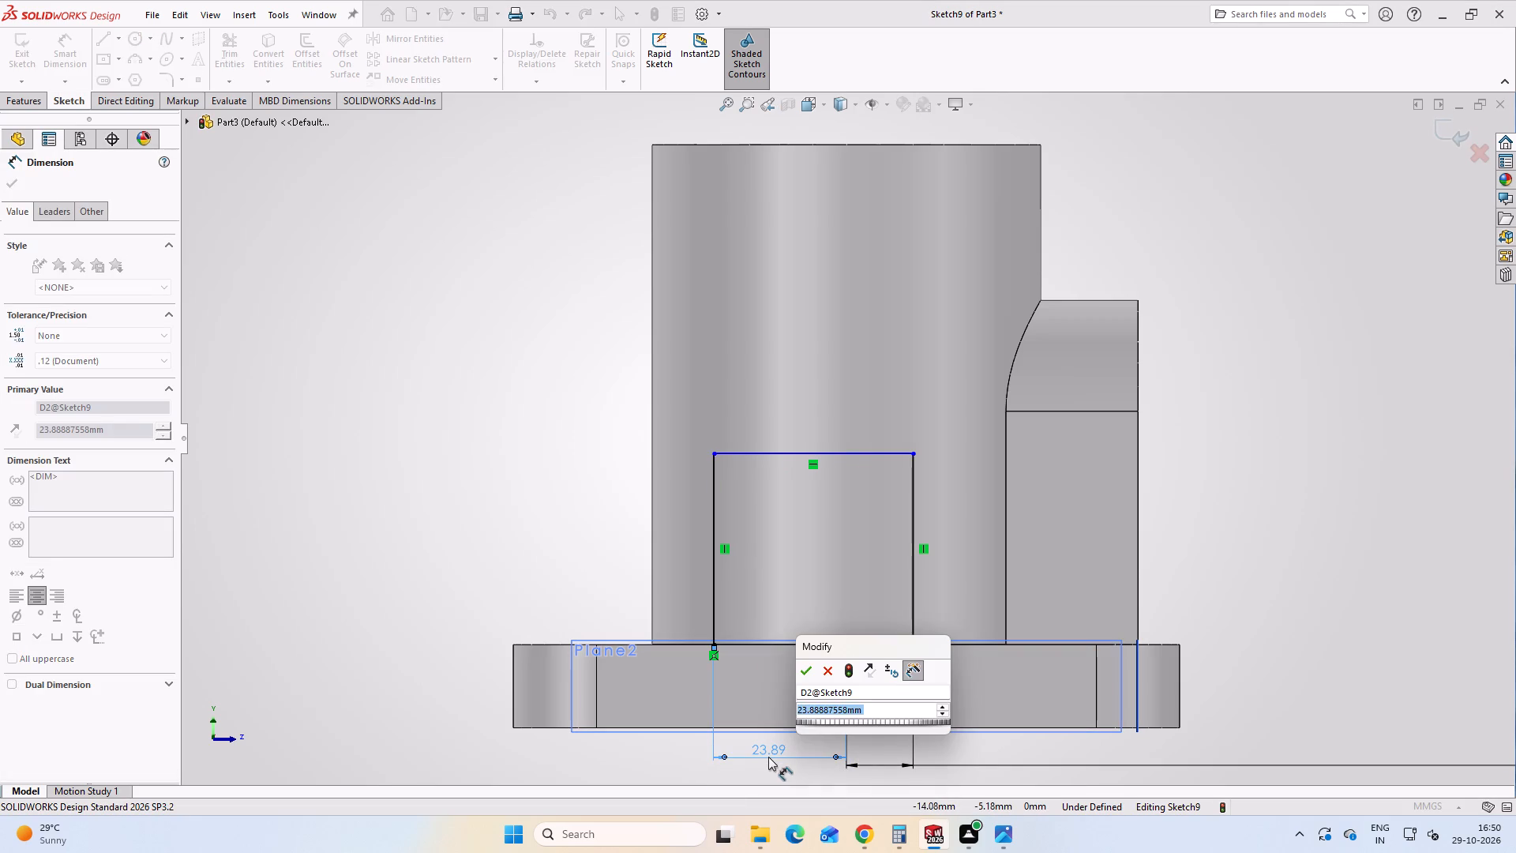
{"action": "type", "text": "12"}
{"action": "key", "text": "Return"}
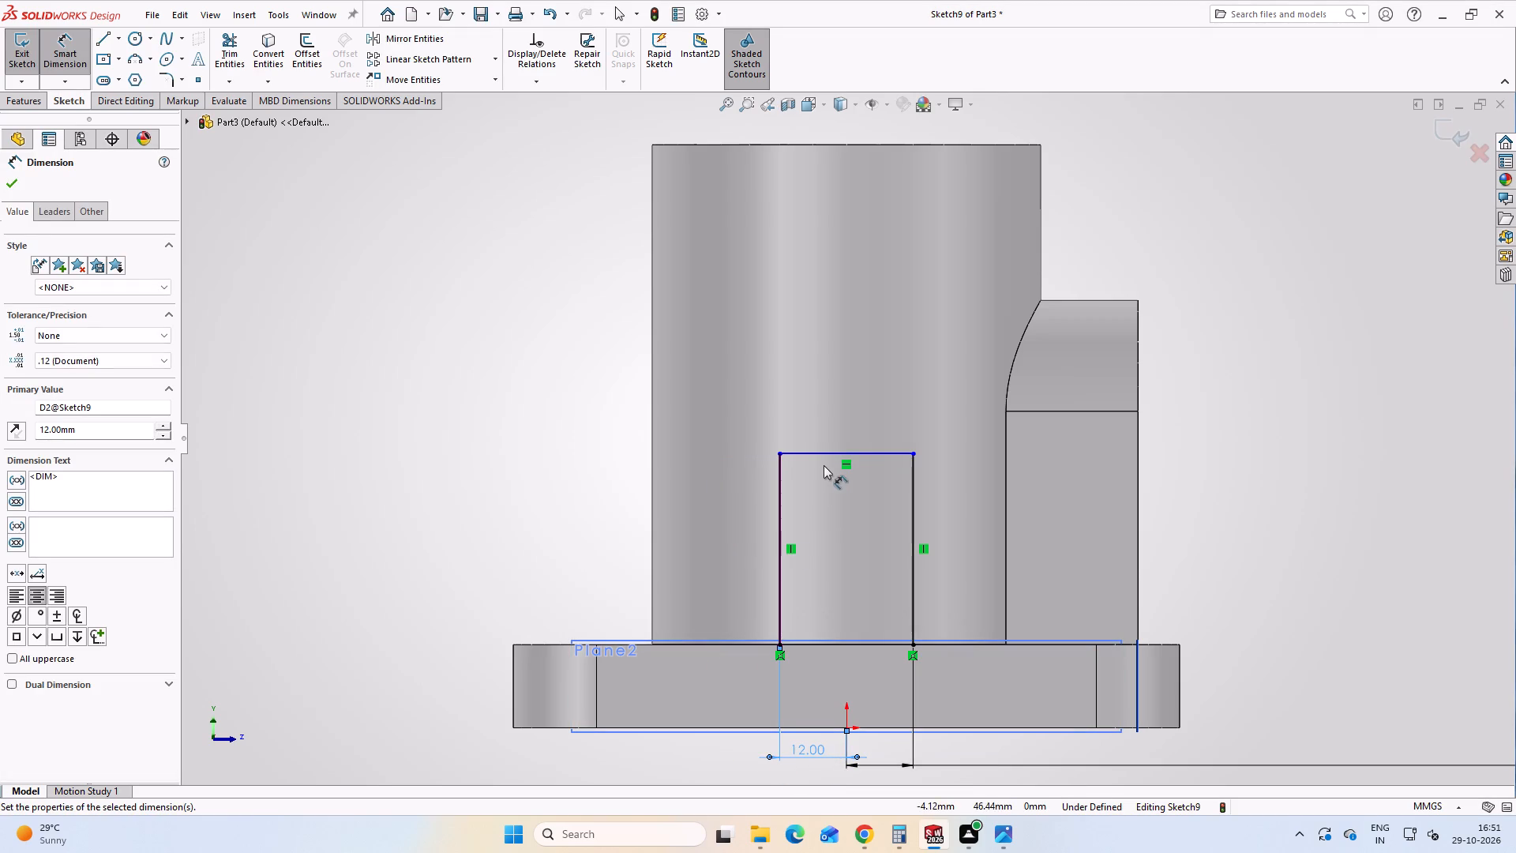
{"action": "left_click", "coordinate": [820, 452]}
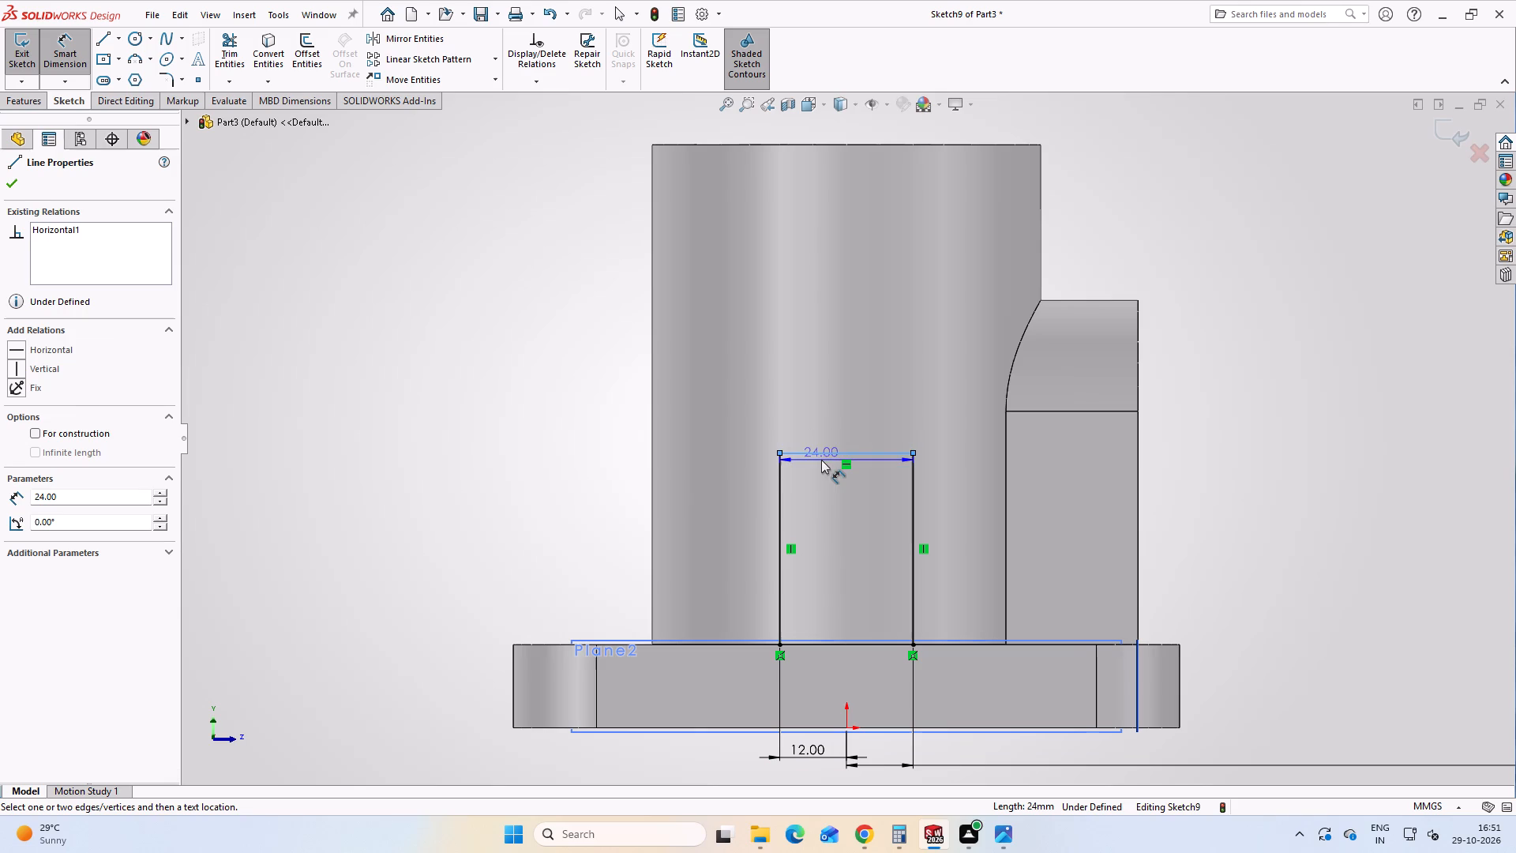
{"action": "key", "text": "Escape"}
{"action": "key", "text": "Escape"}
Delete the two 12 mm dimensions between the vertical lines and the origin.
{"action": "scroll", "coordinate": [839, 817], "scroll_direction": "up", "scroll_amount": 3}
{"action": "left_click", "coordinate": [814, 756]}
{"action": "key", "text": "Delete"}
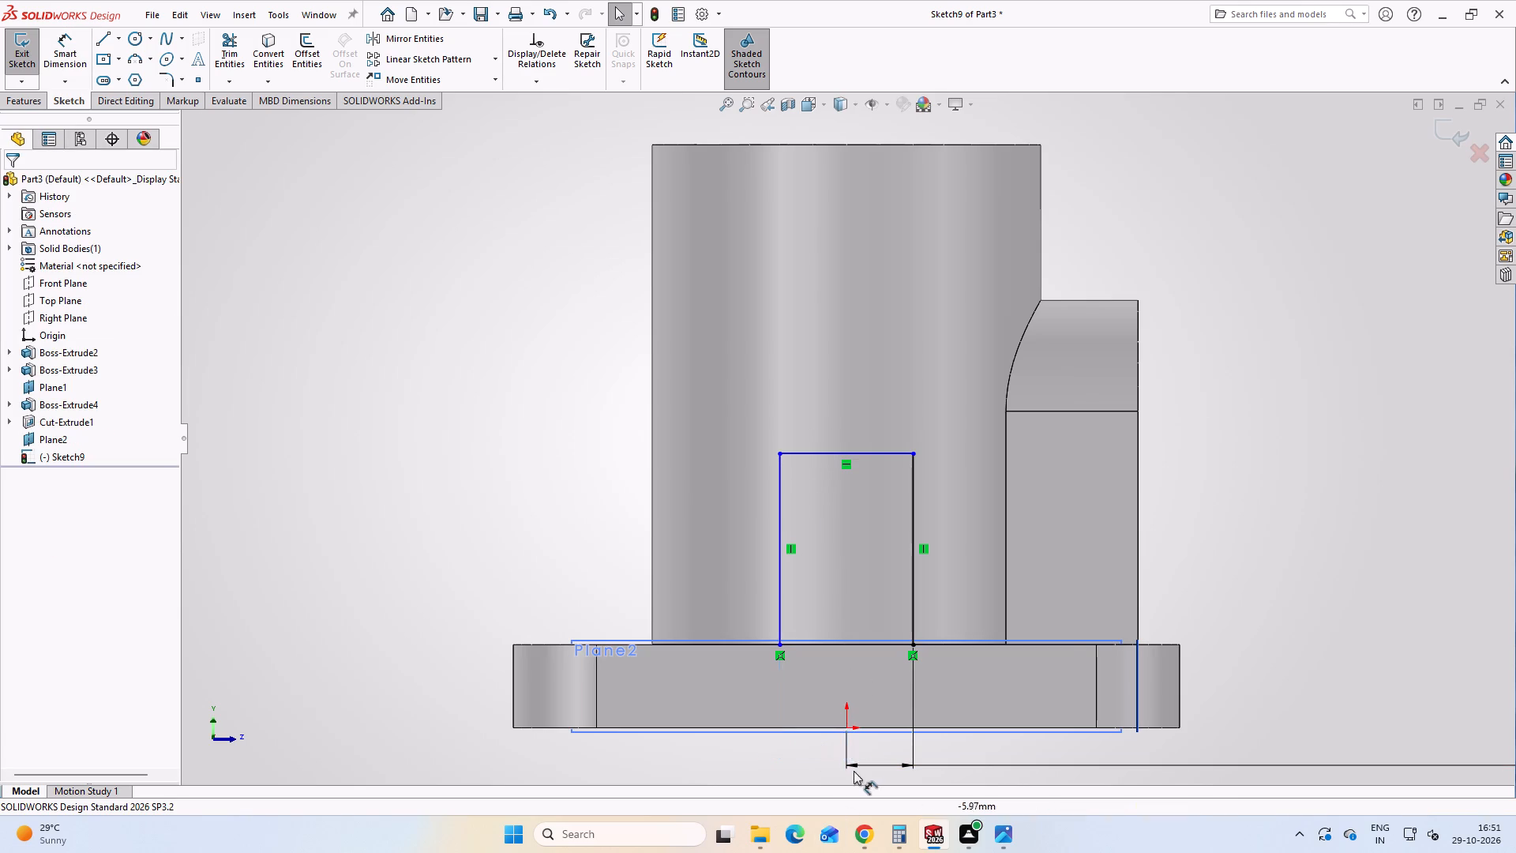
{"action": "left_click", "coordinate": [875, 768]}
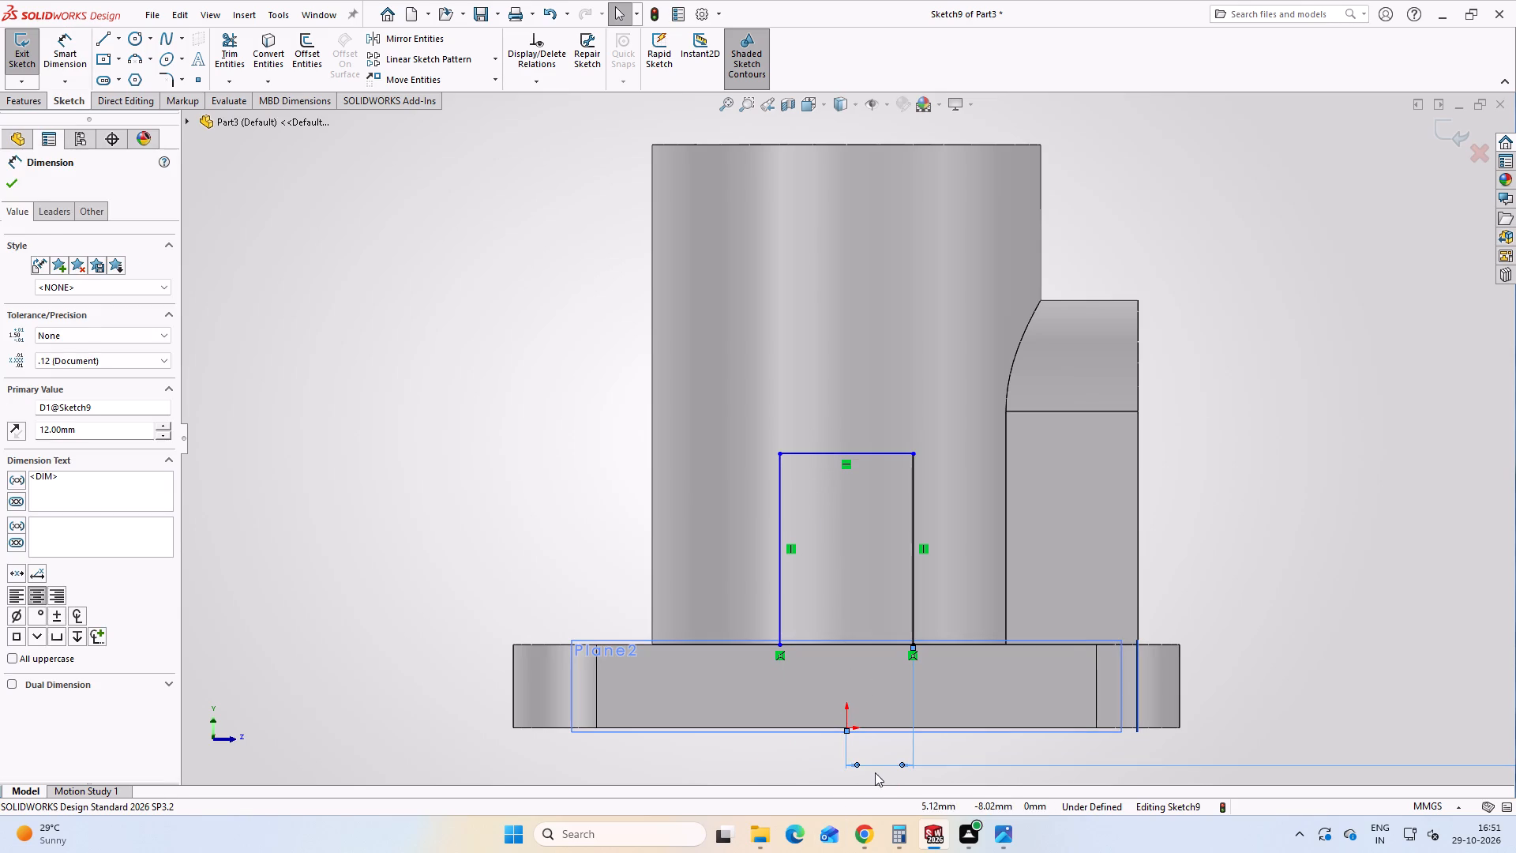
{"action": "key", "text": "Delete"}
Dimension the distance between the two vertical lines at 24 mm, placing the dimension below the base plate.
{"action": "scroll", "coordinate": [876, 776], "scroll_direction": "up", "scroll_amount": 3}
{"action": "left_click", "coordinate": [78, 33]}
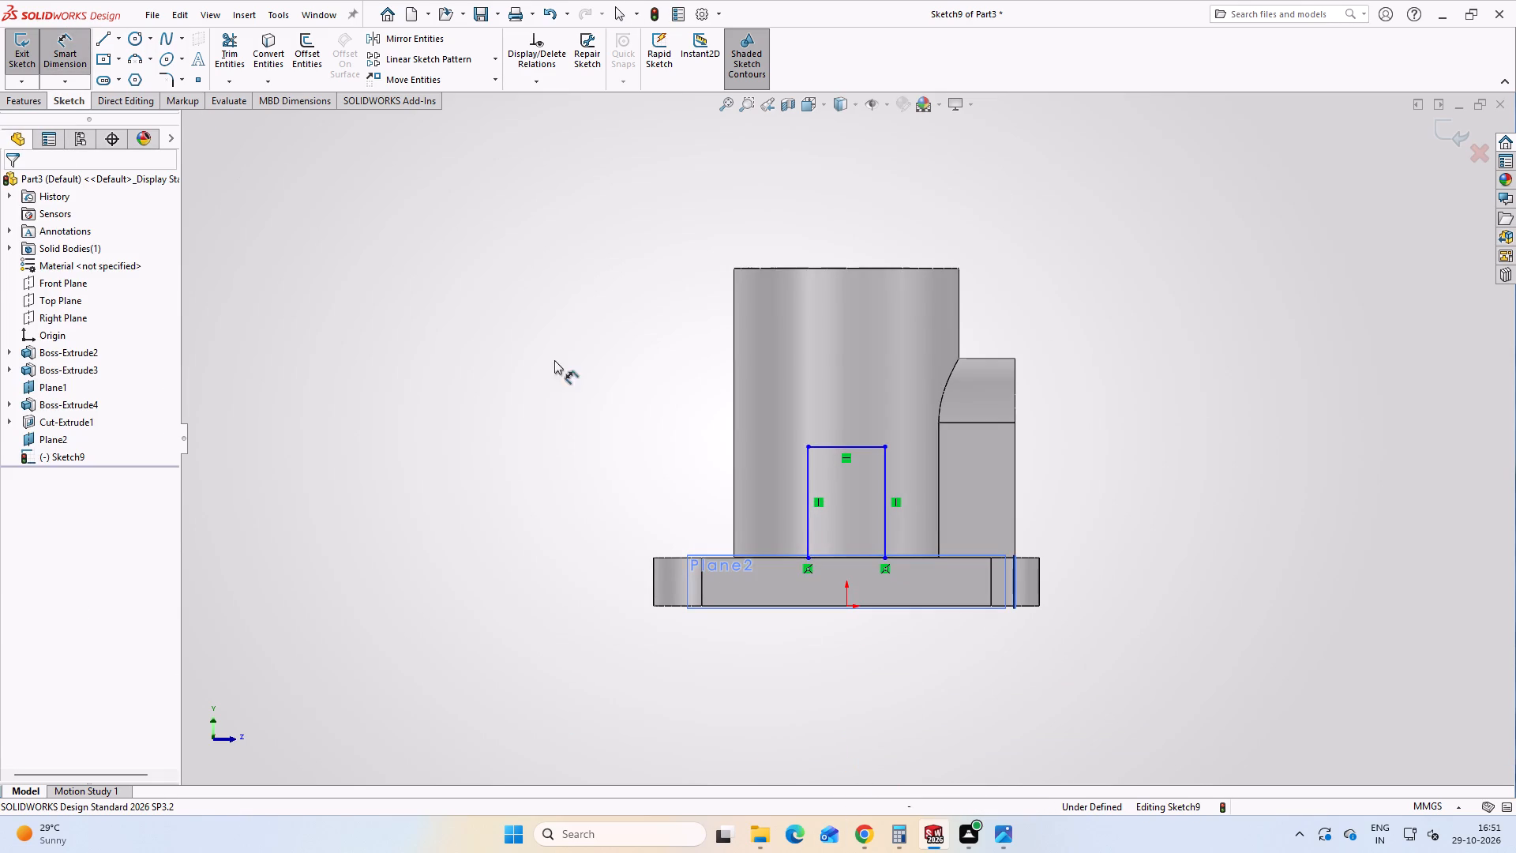
{"action": "left_click", "coordinate": [811, 486]}
{"action": "left_click", "coordinate": [886, 494]}
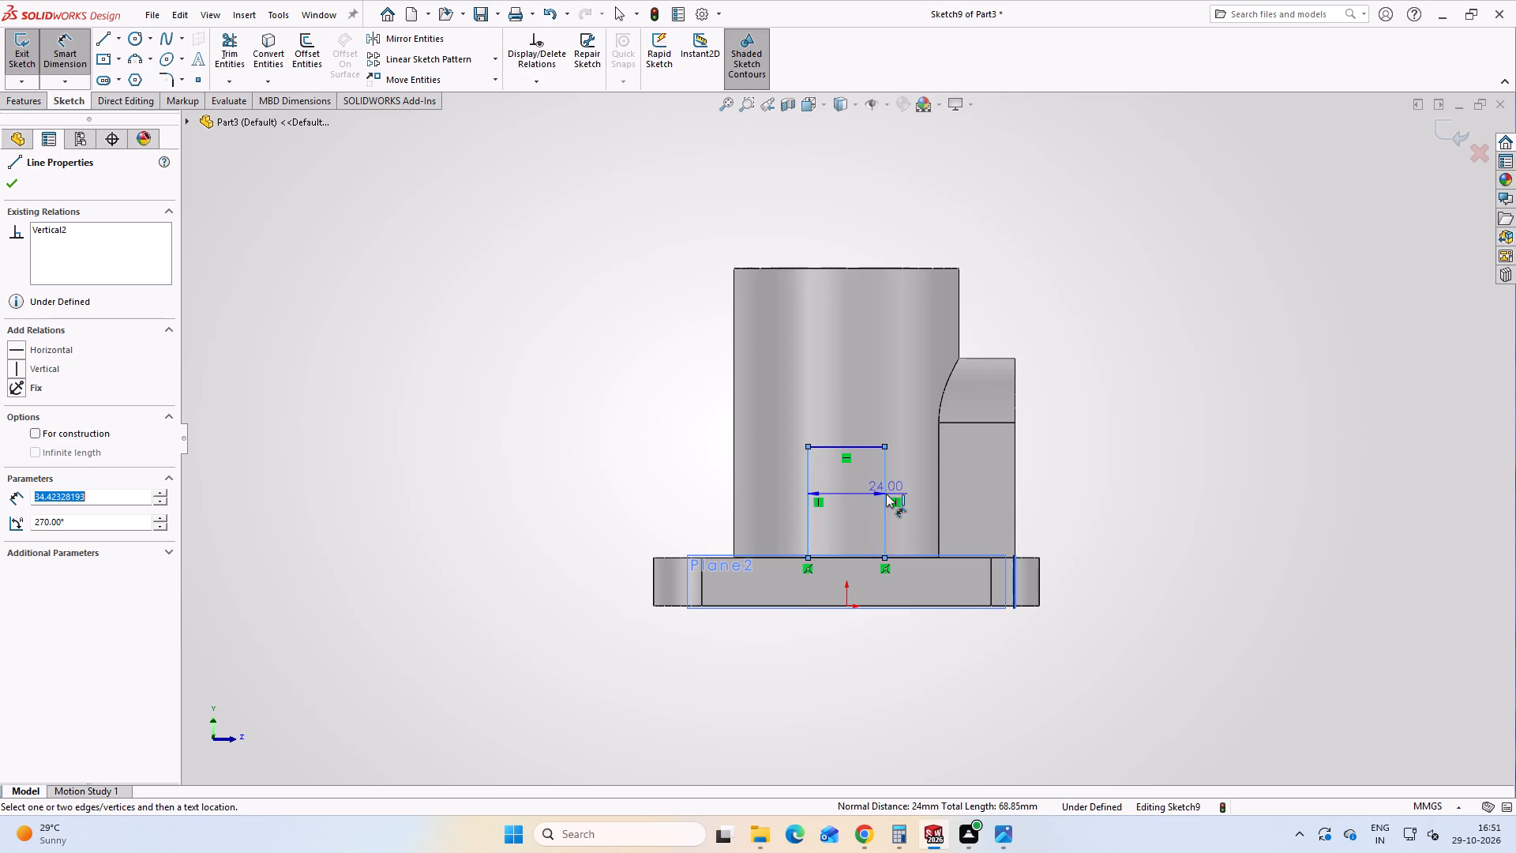
{"action": "left_click", "coordinate": [847, 641]}
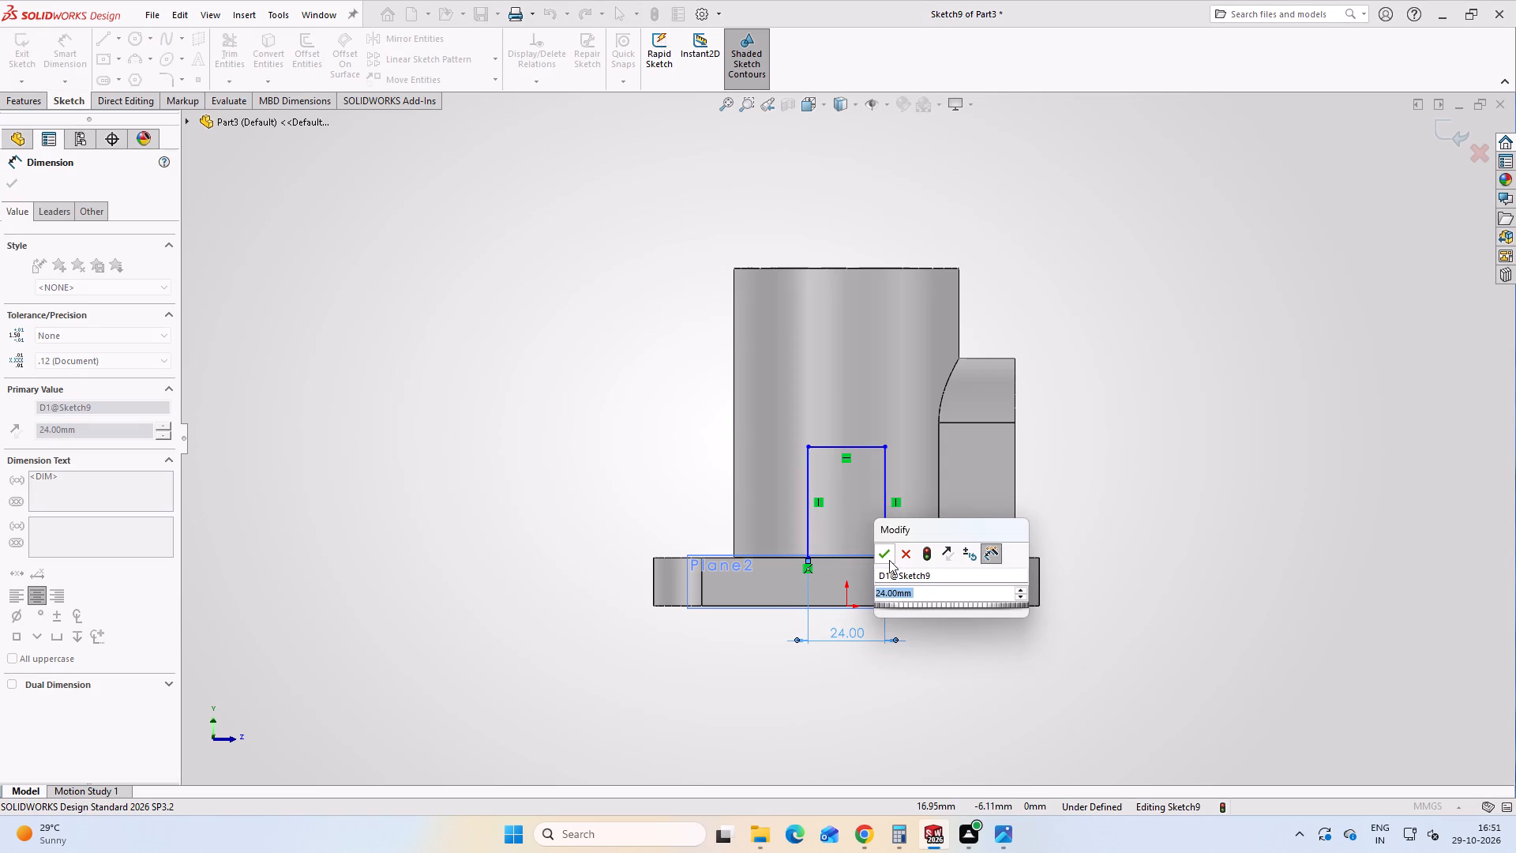
{"action": "left_click", "coordinate": [889, 560]}
{"action": "left_click", "coordinate": [966, 743]}
{"action": "scroll", "coordinate": [902, 554], "scroll_direction": "down", "scroll_amount": 3}
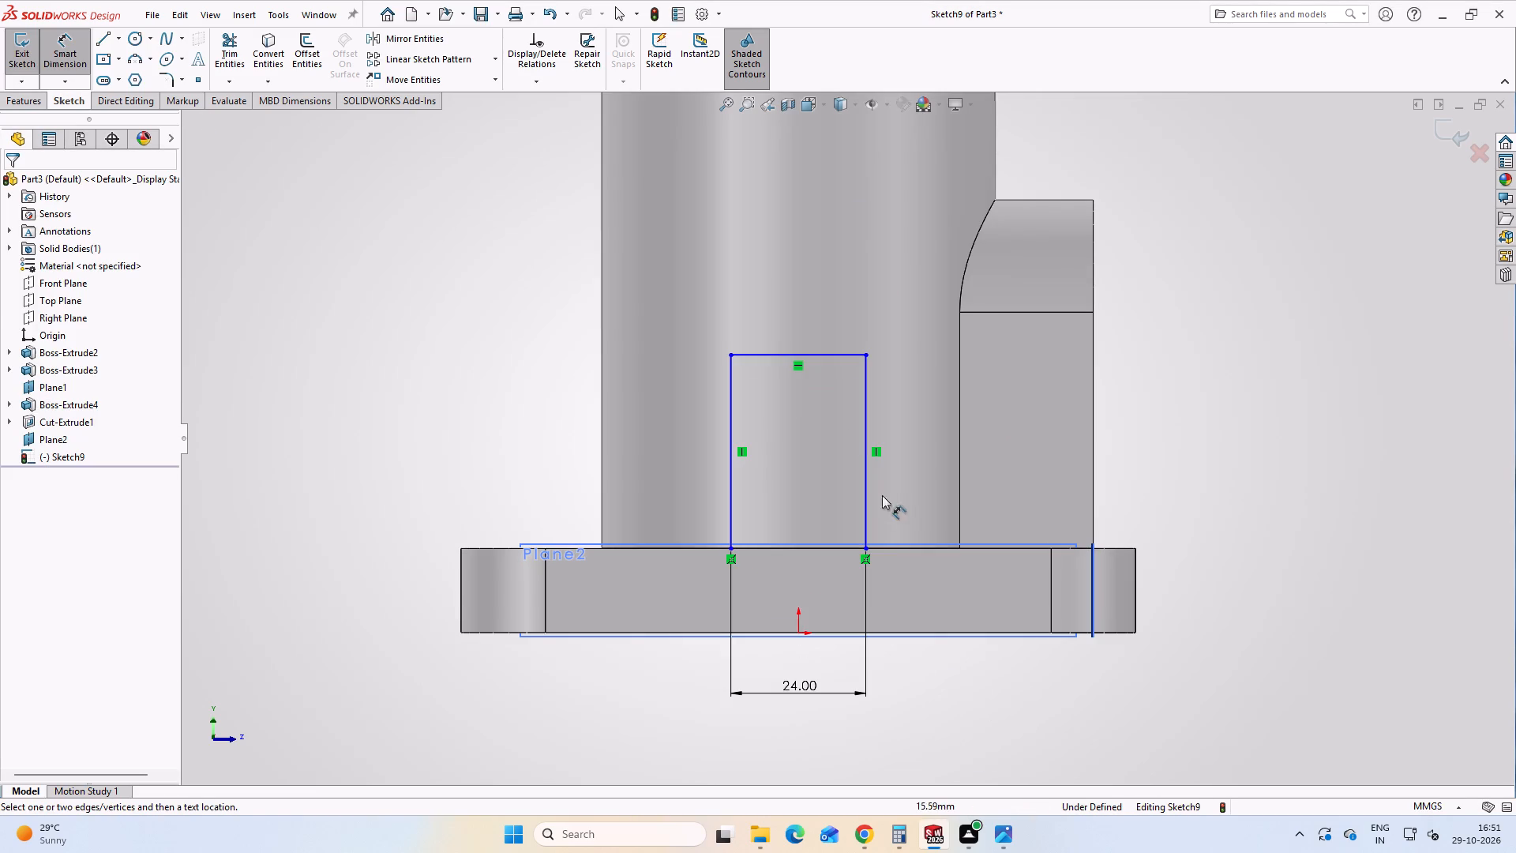
{"action": "key", "text": "Escape"}
Replace the profile's top horizontal line with a three-point arc of about 17 mm radius joining the vertical lines' upper ends.
{"action": "left_click", "coordinate": [806, 357]}
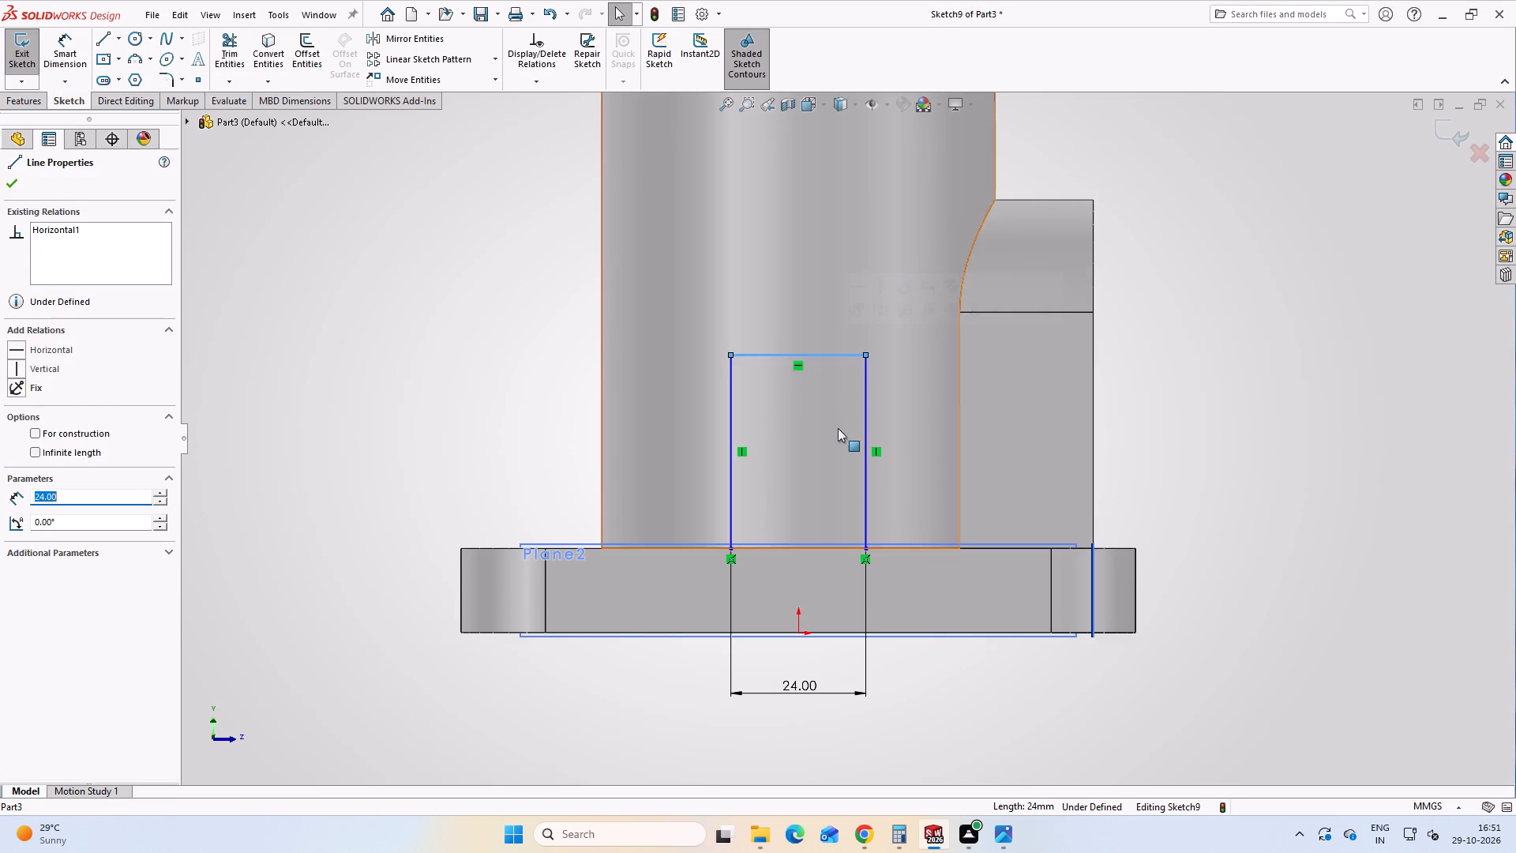
{"action": "key", "text": "Delete"}
{"action": "left_click", "coordinate": [133, 59]}
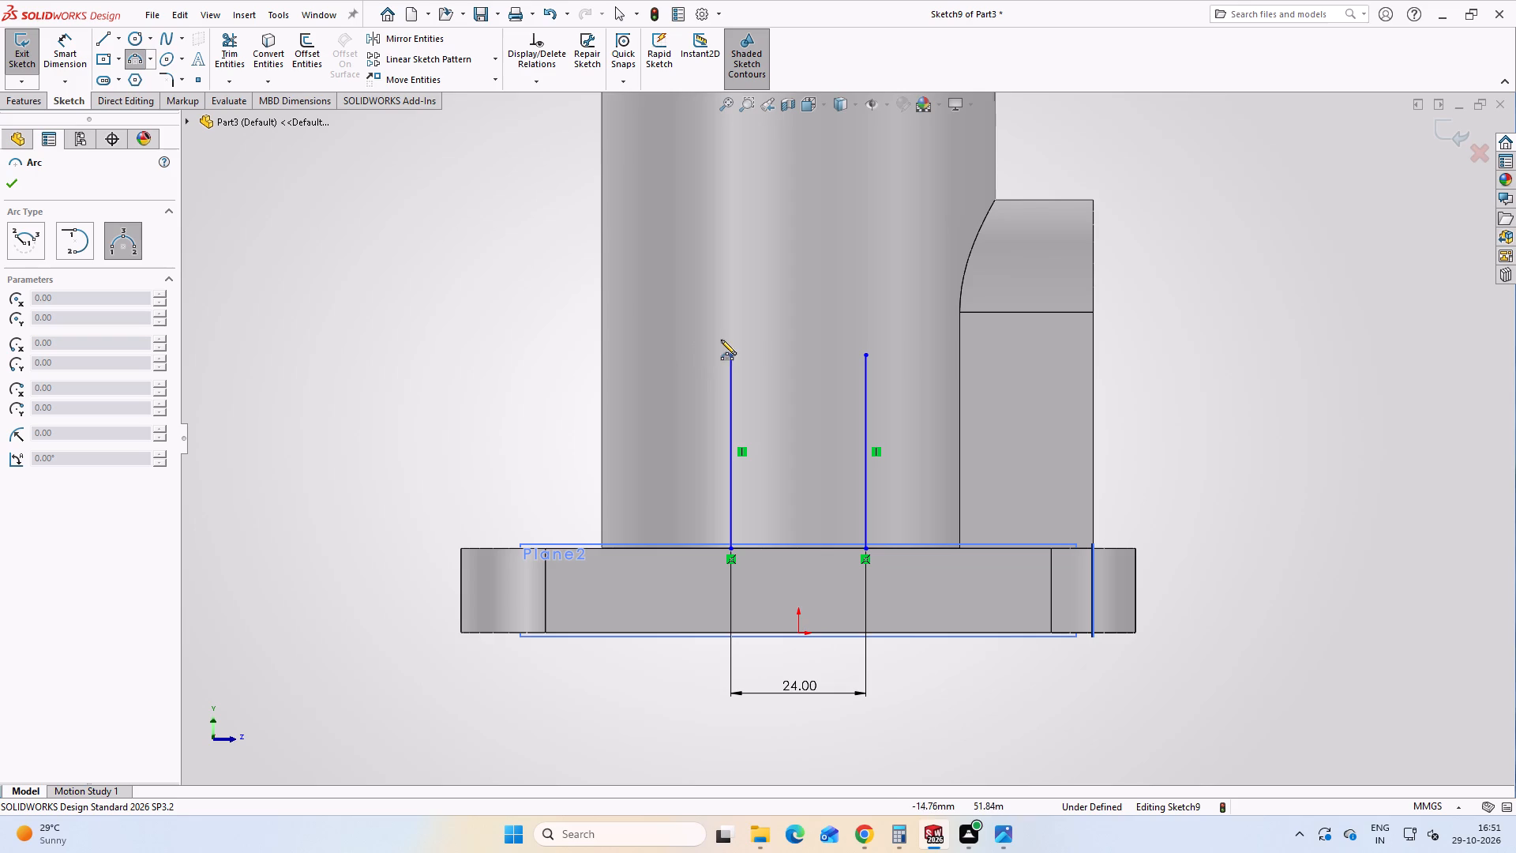
{"action": "left_click", "coordinate": [729, 355]}
{"action": "left_click", "coordinate": [868, 355]}
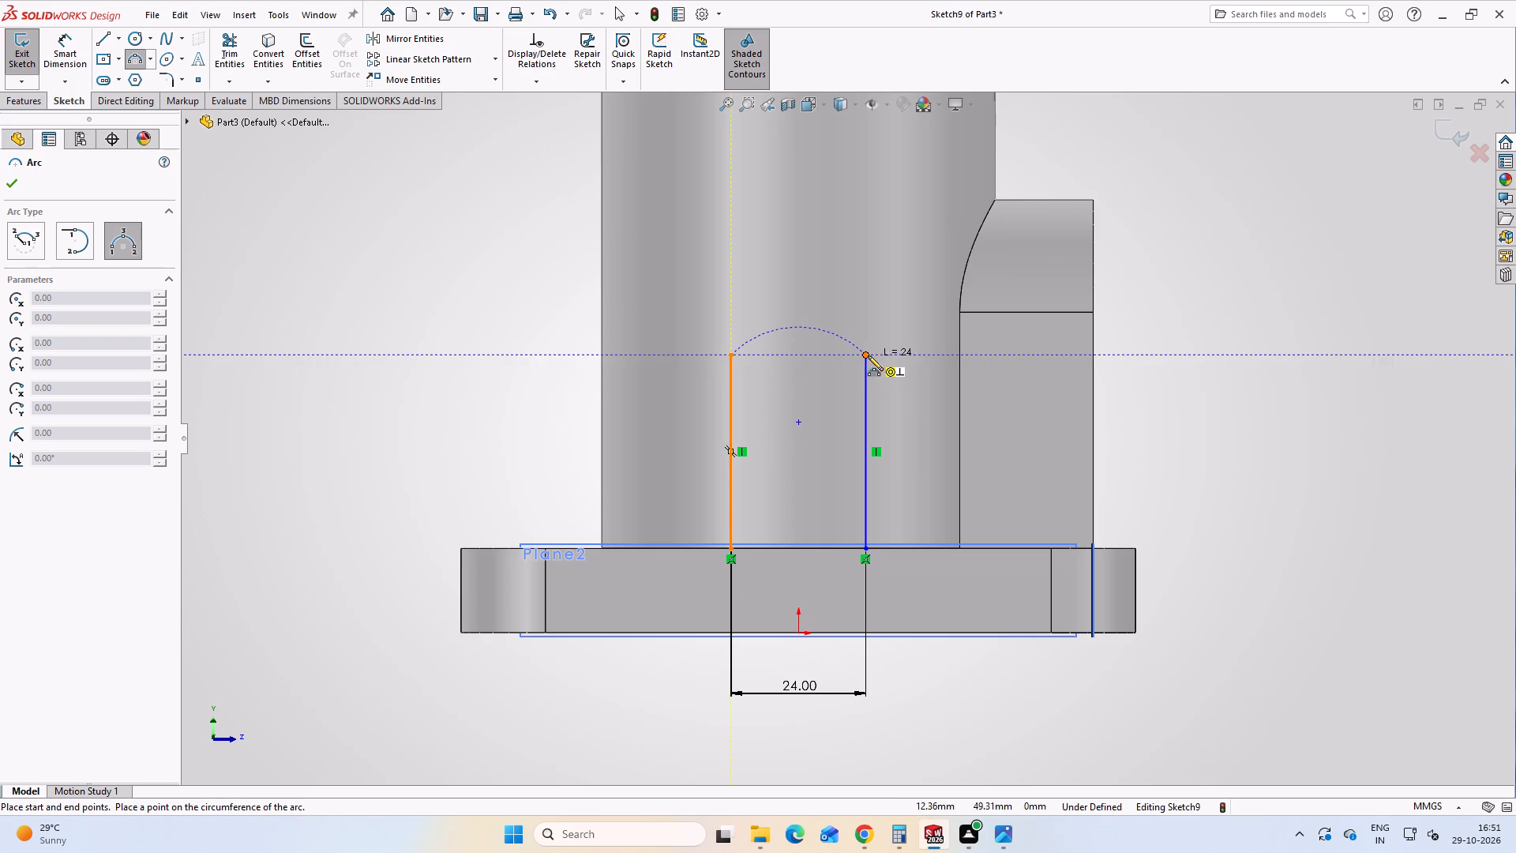
{"action": "left_click", "coordinate": [823, 331]}
{"action": "key", "text": "Escape"}
{"action": "key", "text": "Escape"}
Dimension the top arc's radius at 15 mm, consulting the bracket reference image in Photos.
{"action": "left_click", "coordinate": [73, 47]}
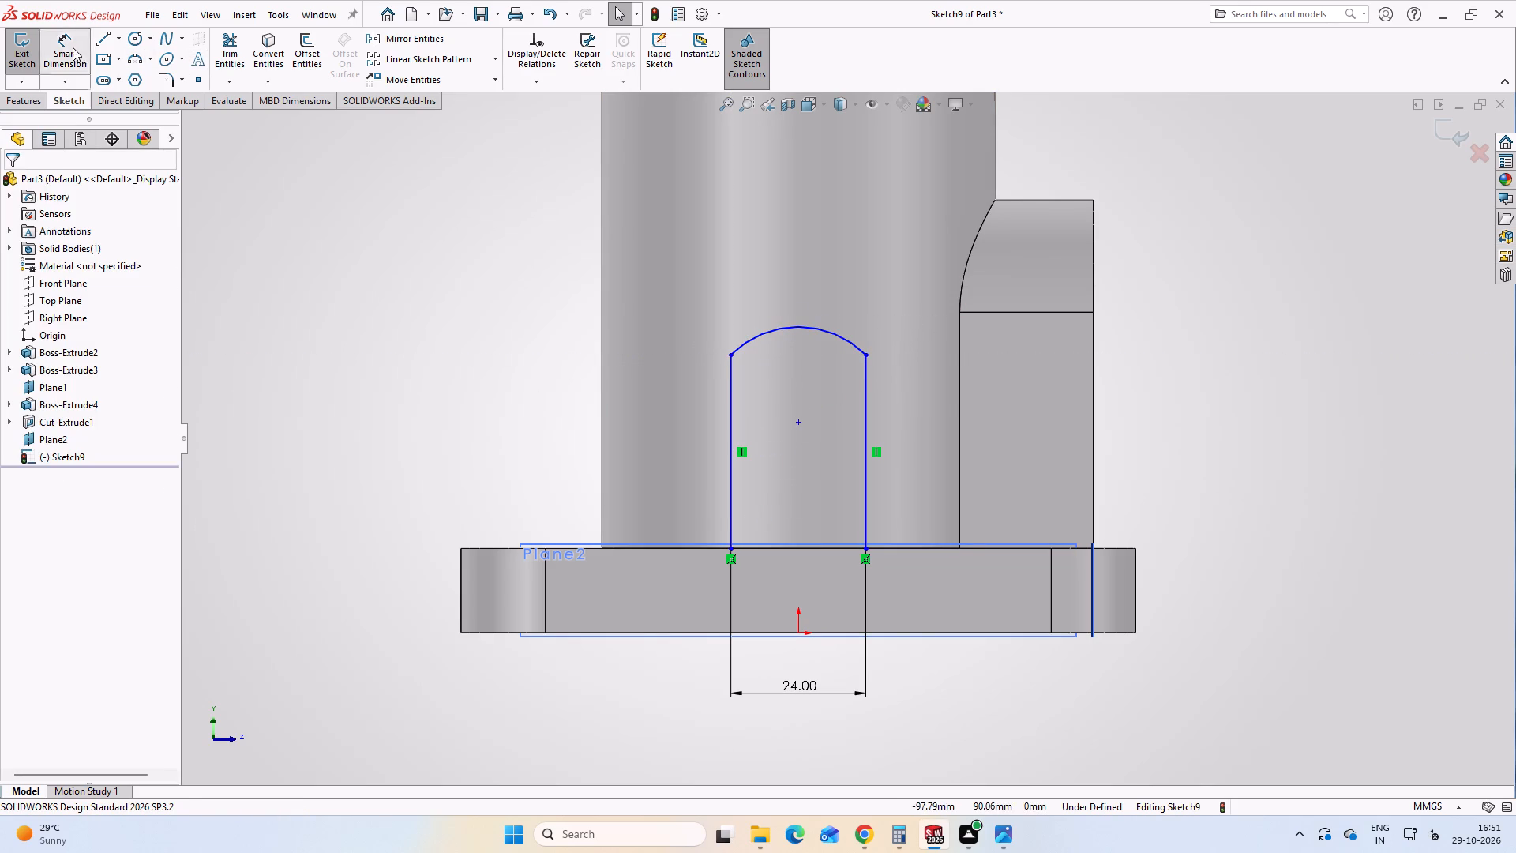
{"action": "left_click", "coordinate": [835, 335]}
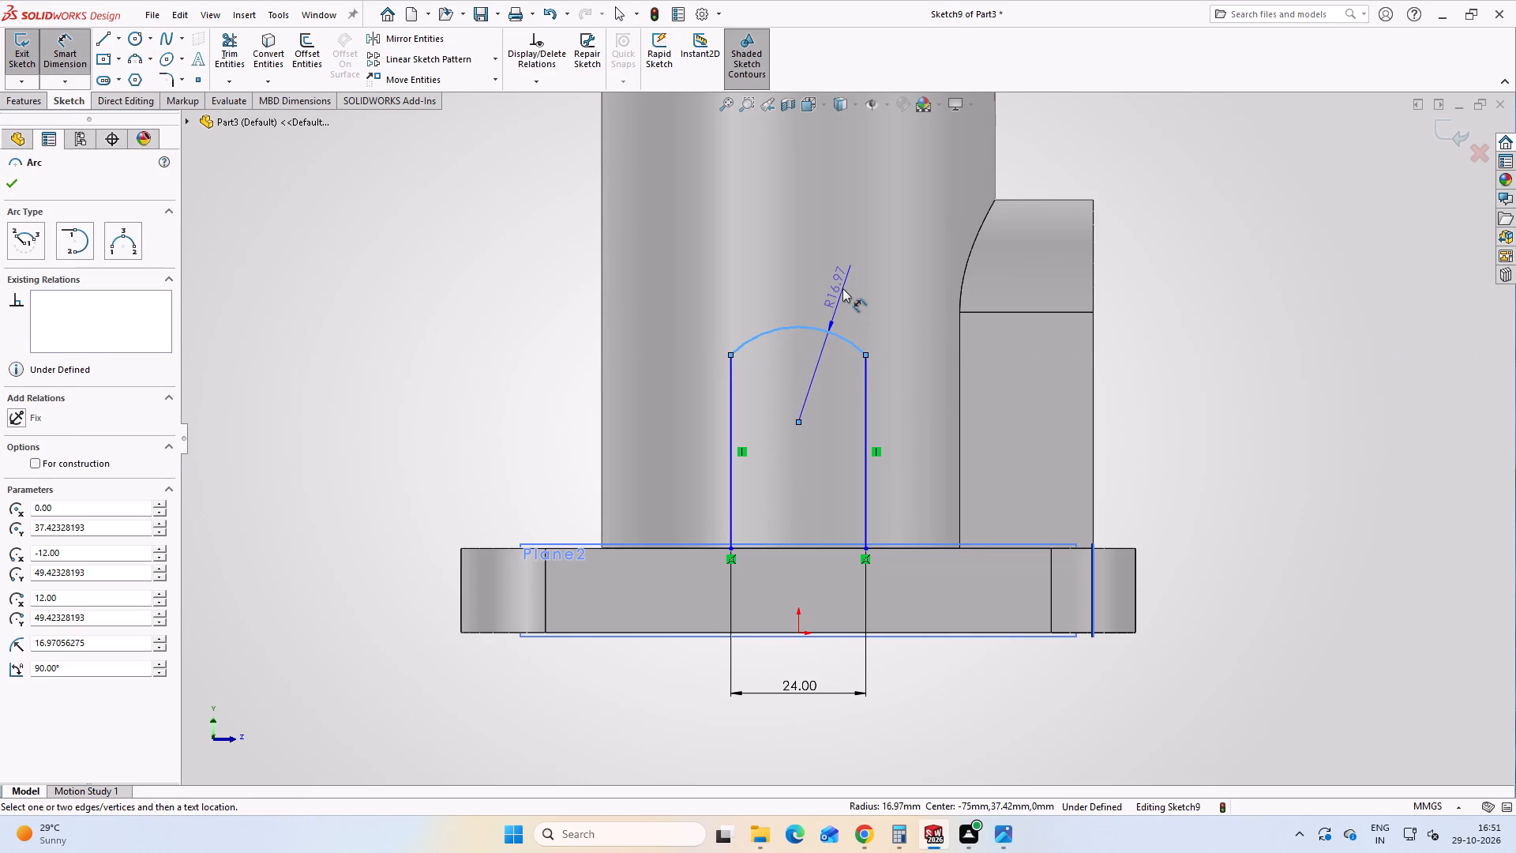
{"action": "left_click", "coordinate": [842, 288]}
{"action": "left_click", "coordinate": [994, 841]}
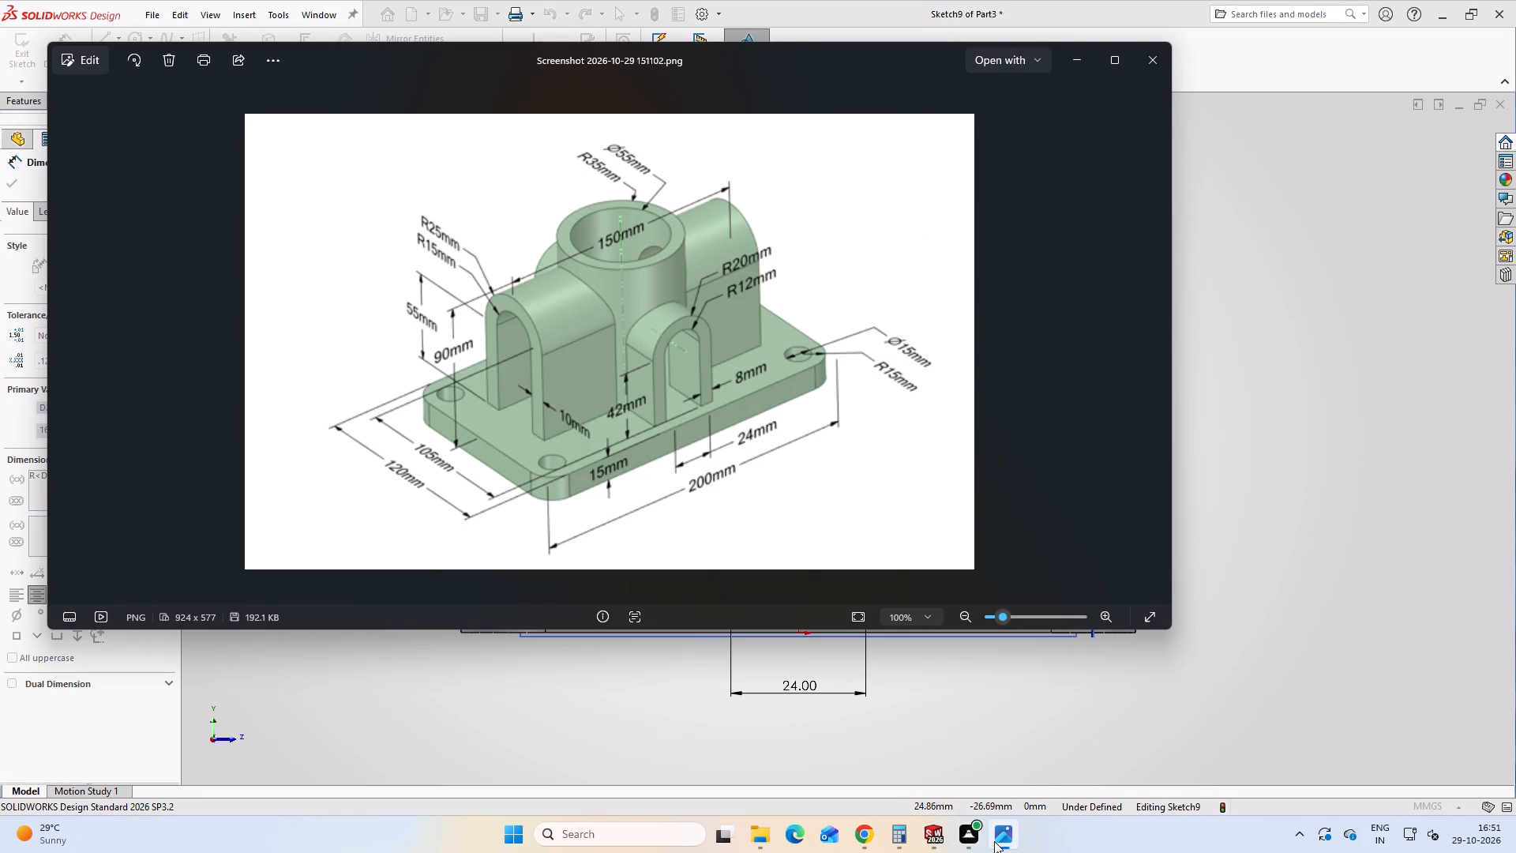
{"action": "left_click", "coordinate": [994, 841]}
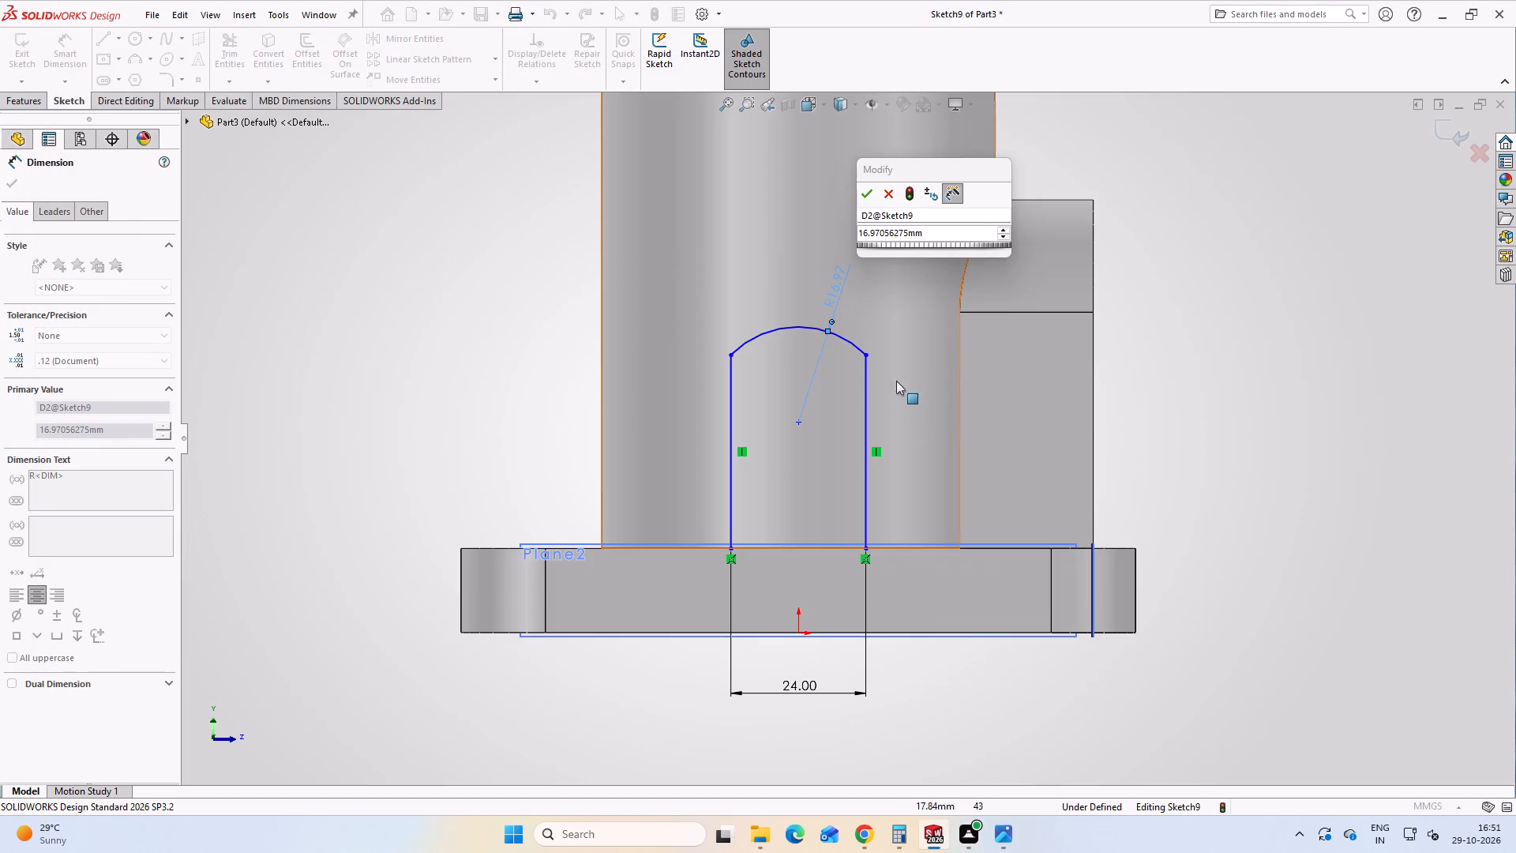
{"action": "left_click", "coordinate": [870, 229]}
{"action": "type", "text": "15"}
{"action": "key", "text": "Return"}
{"action": "key", "text": "Escape"}
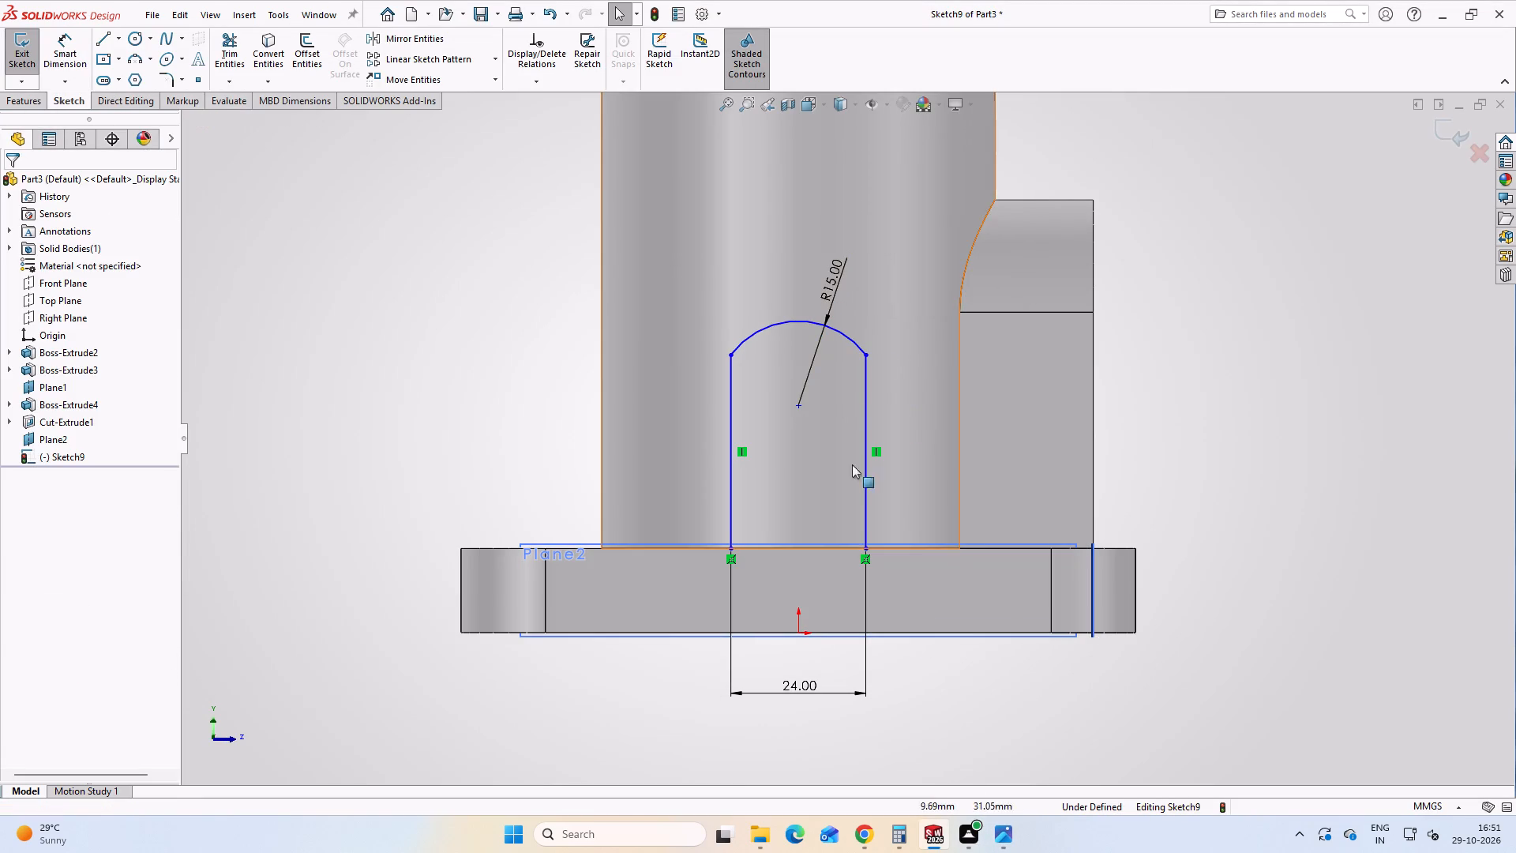
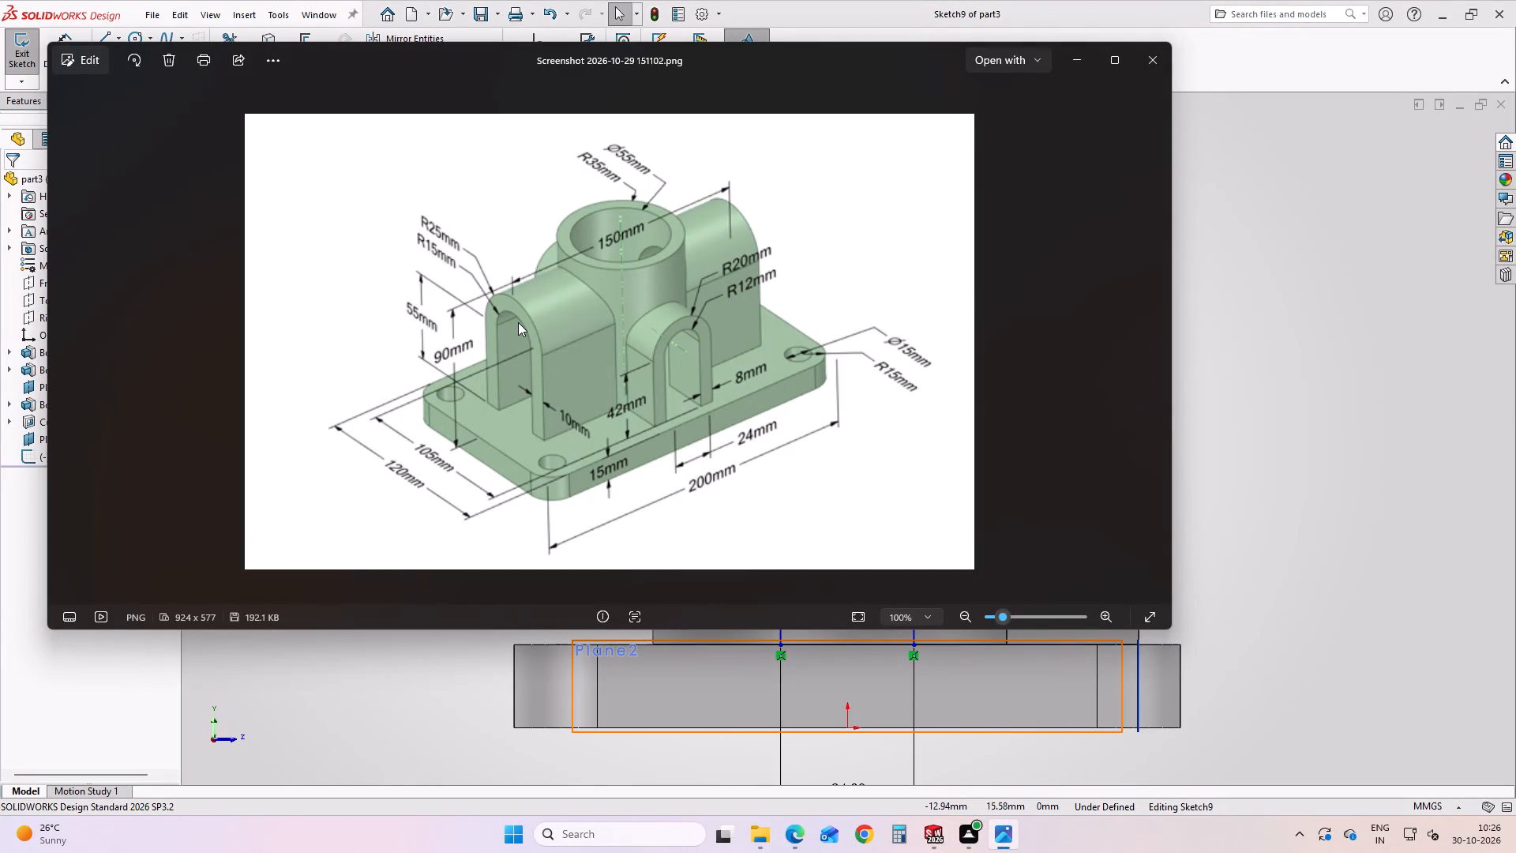
Dimension both vertical lines of the side arch profile at 55 mm, consulting the bracket reference image in Photos.
{"action": "left_click", "coordinate": [1391, 284]}
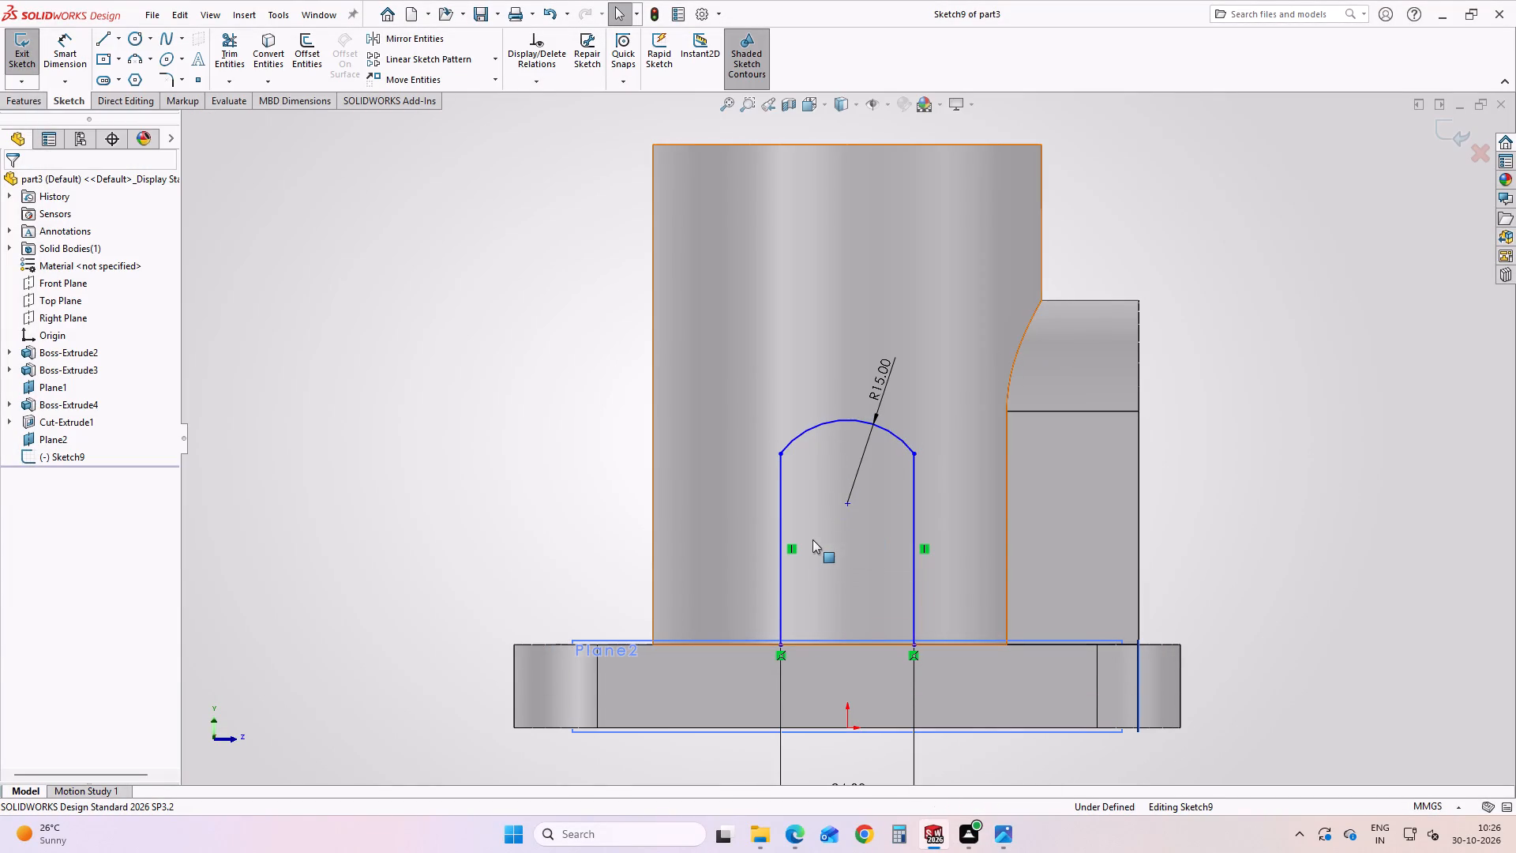
{"action": "left_click", "coordinate": [74, 41]}
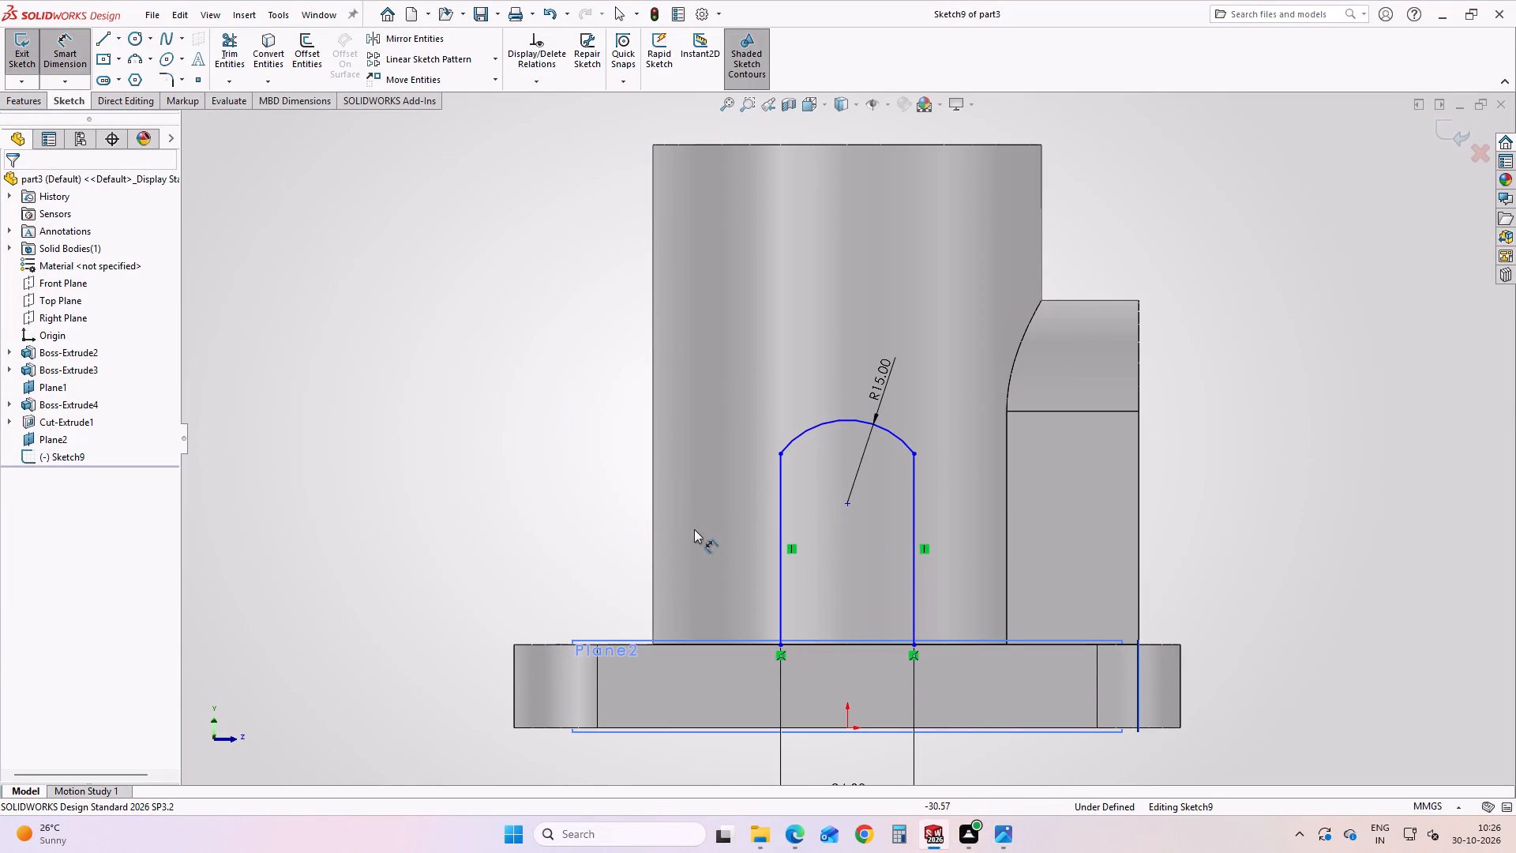
{"action": "left_click", "coordinate": [780, 526]}
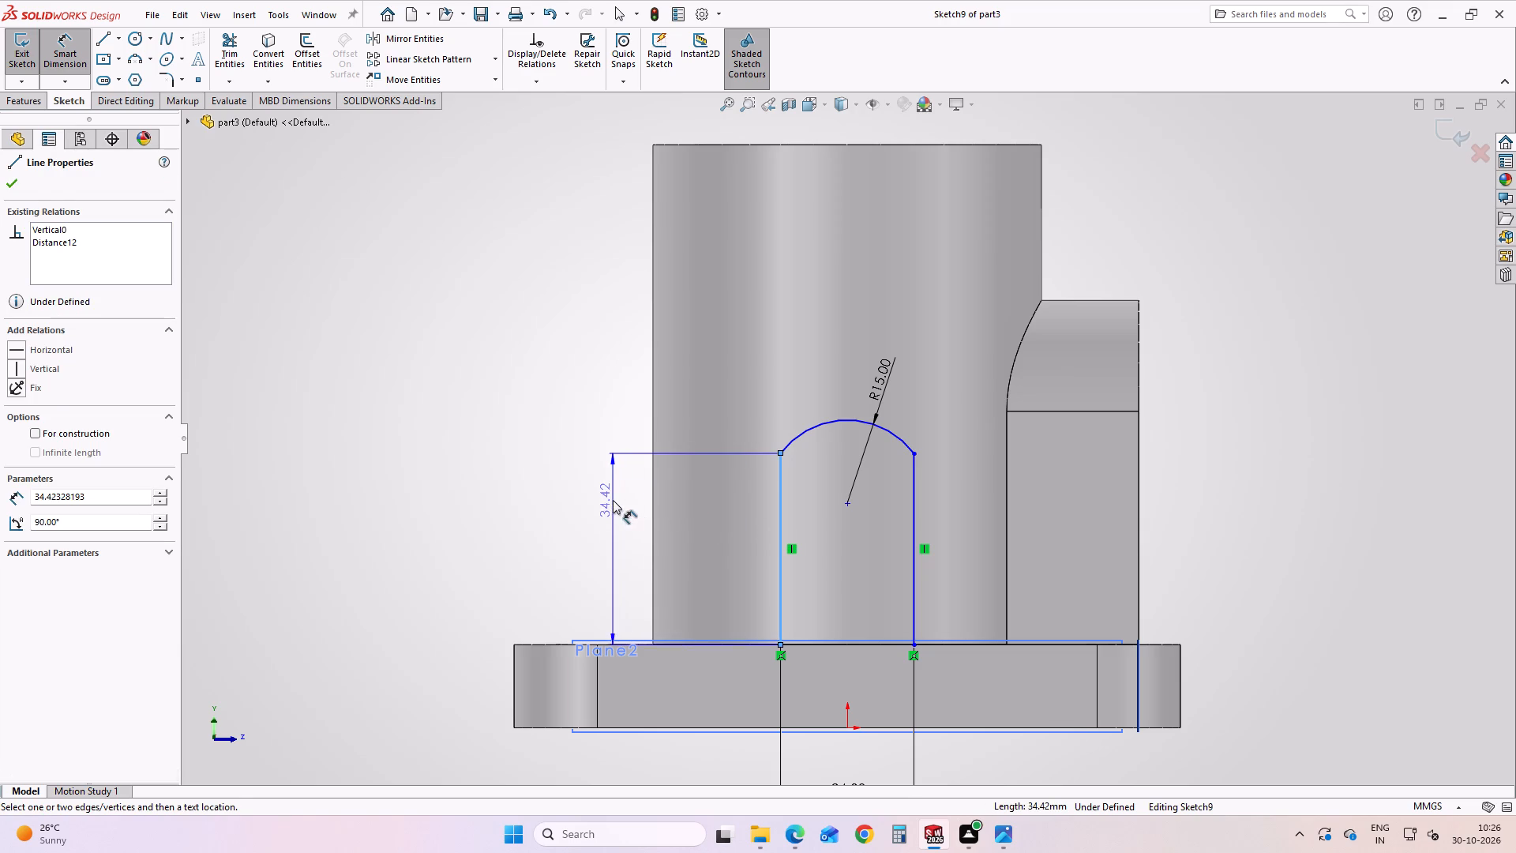
{"action": "left_click", "coordinate": [605, 499]}
{"action": "left_click", "coordinate": [1003, 830]}
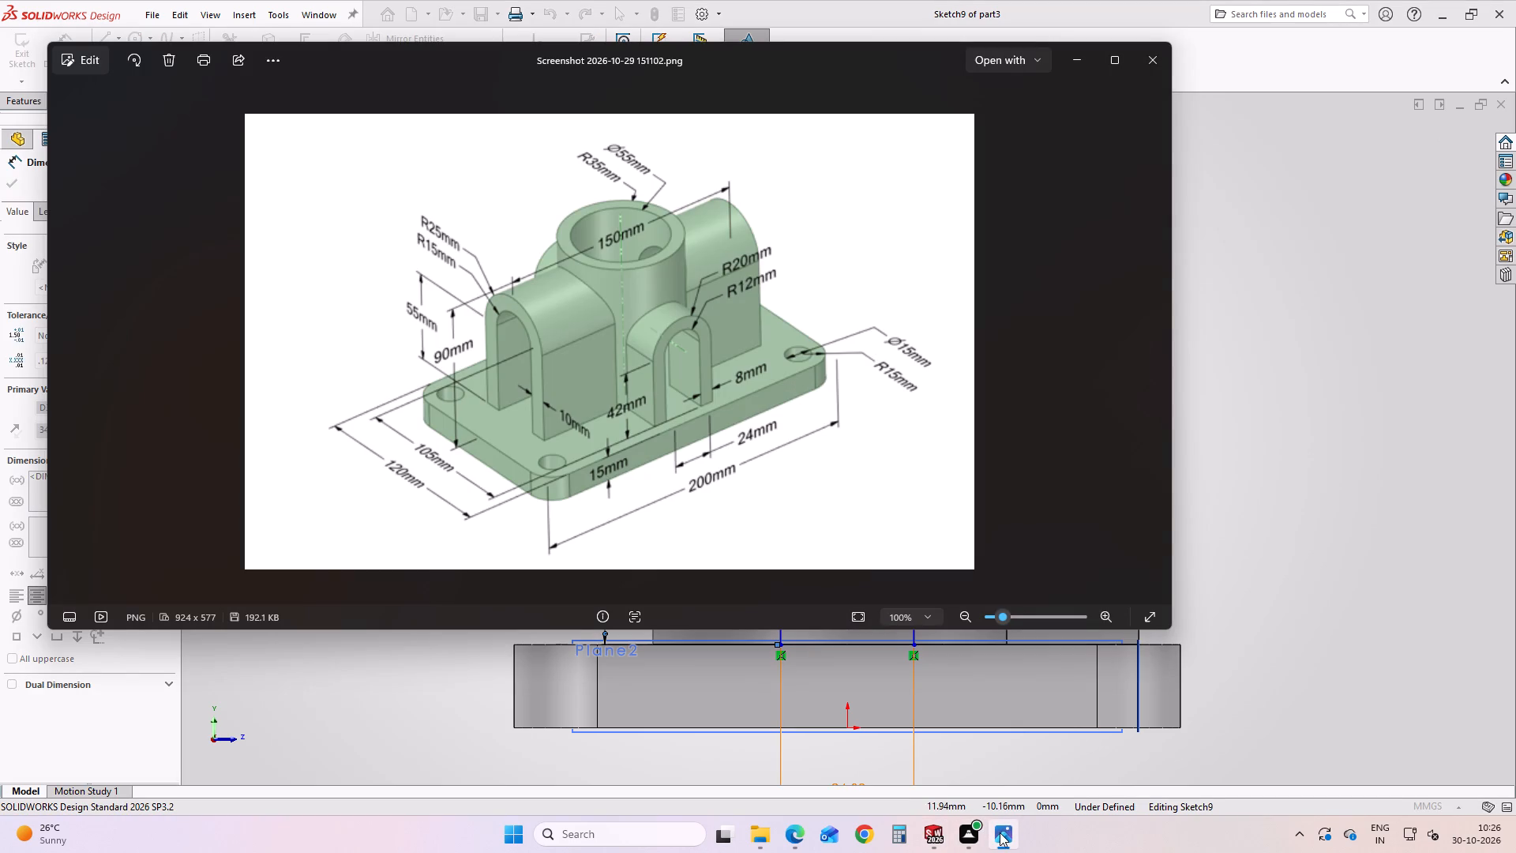
{"action": "left_click", "coordinate": [1000, 832]}
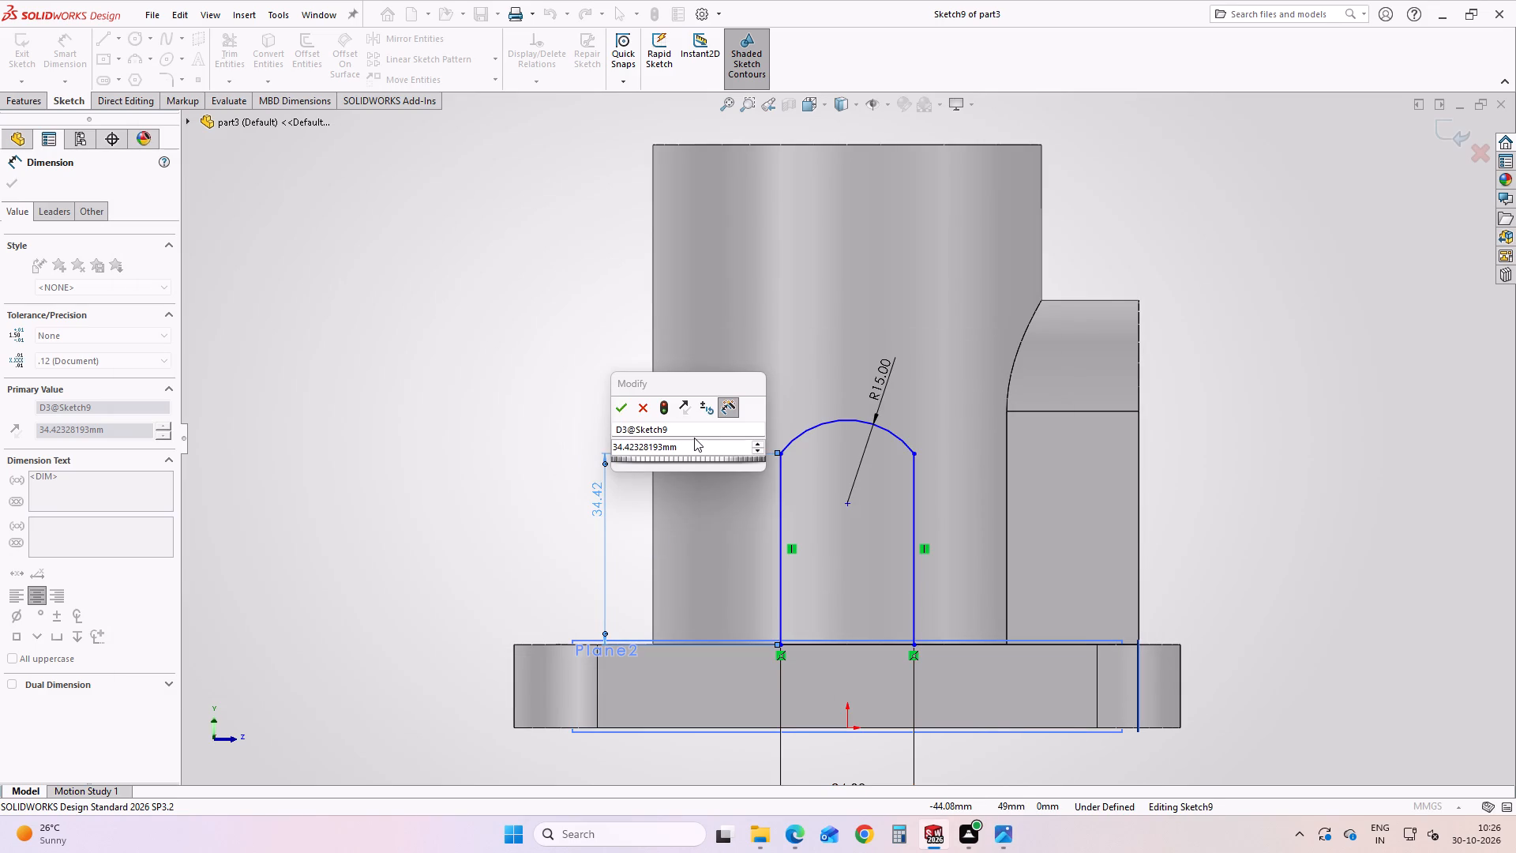
{"action": "left_click", "coordinate": [694, 438]}
{"action": "type", "text": "55"}
{"action": "key", "text": "Return"}
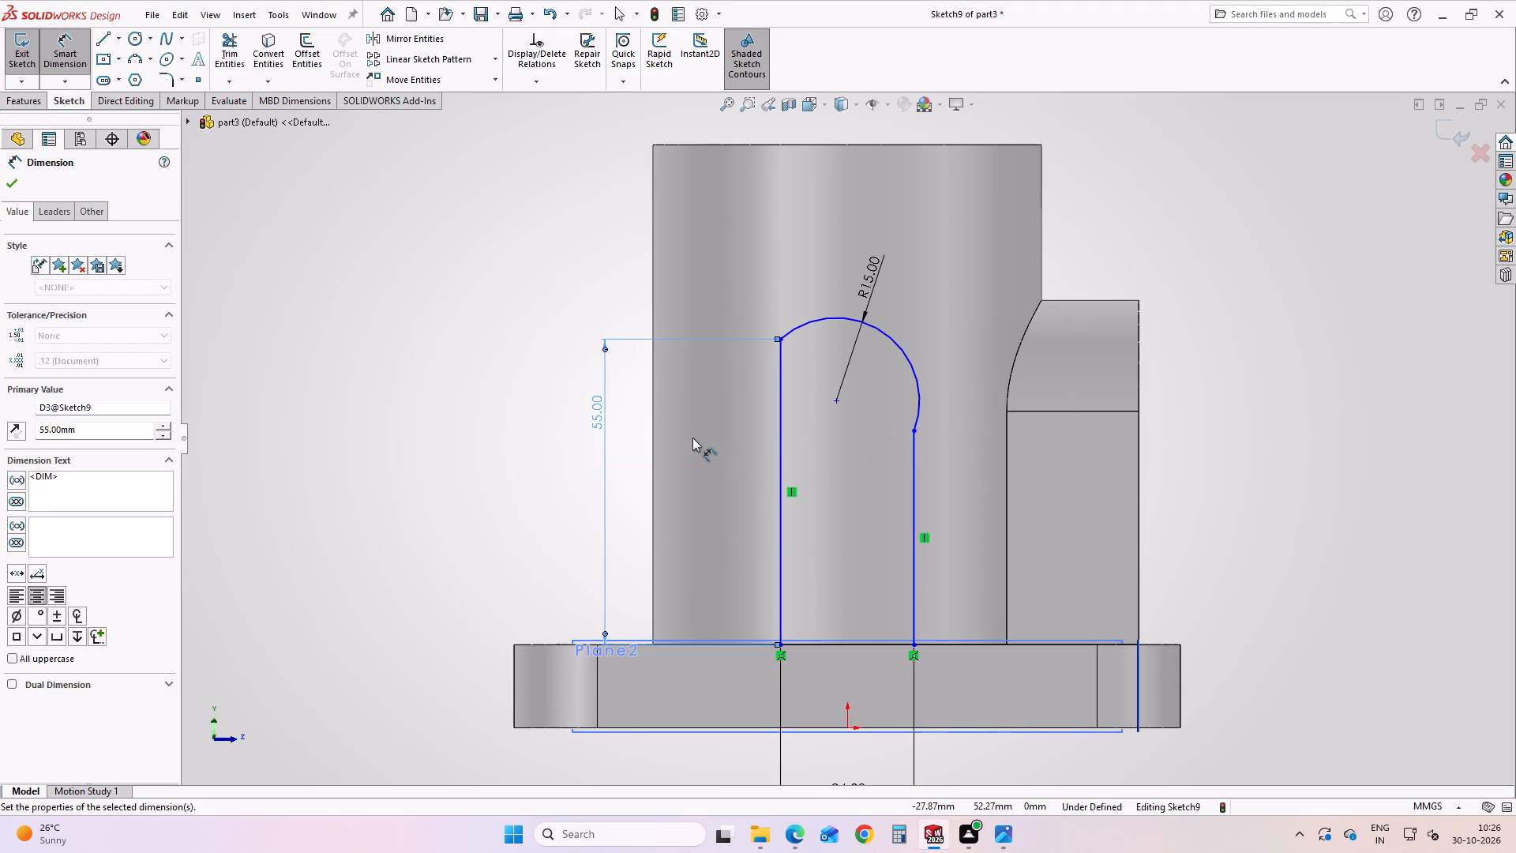
{"action": "left_click", "coordinate": [912, 476]}
{"action": "left_click", "coordinate": [1063, 443]}
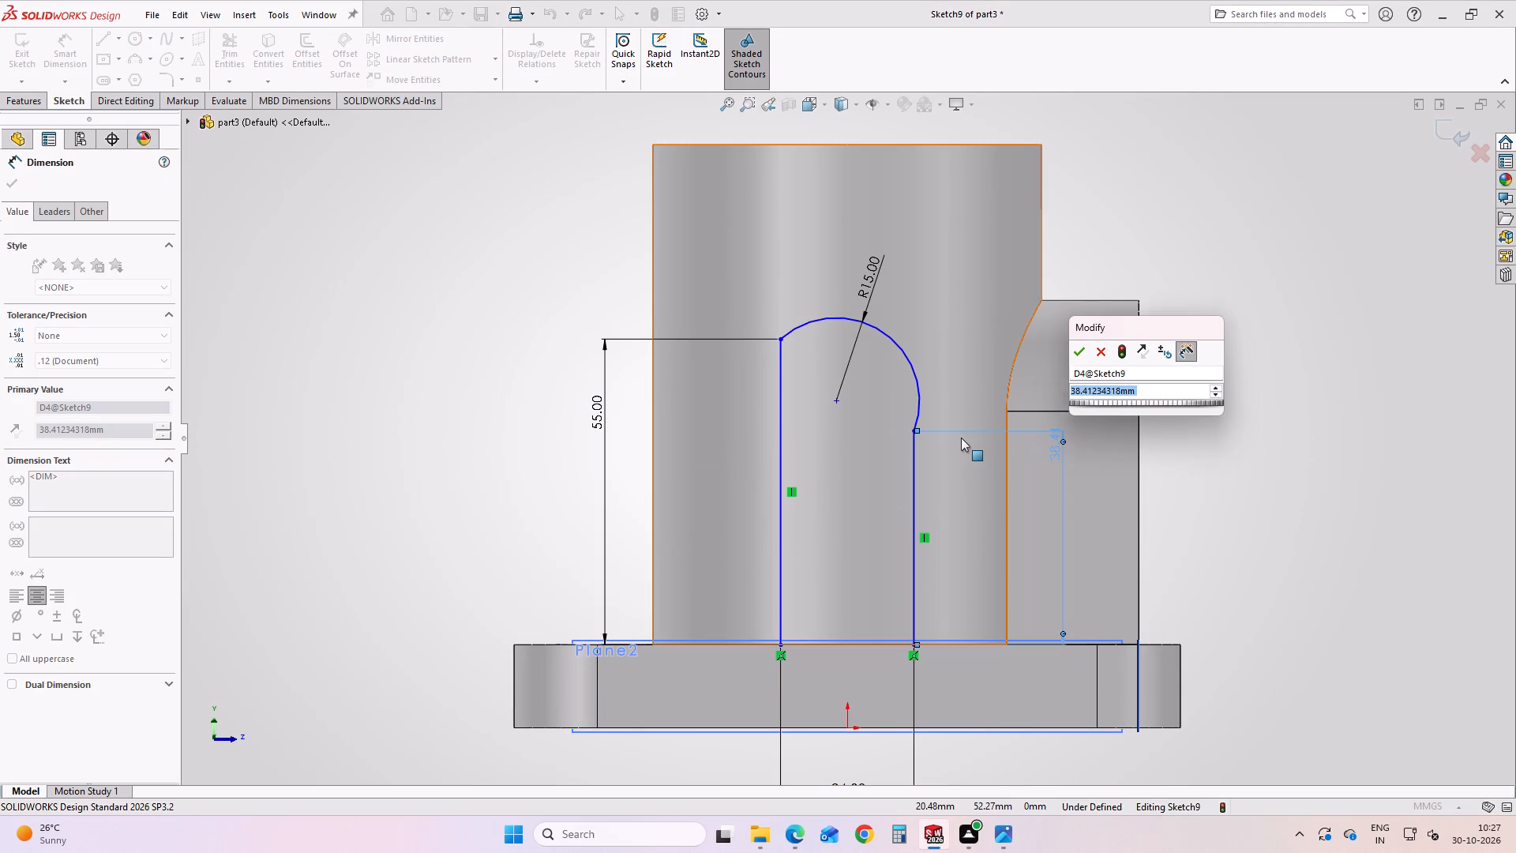
{"action": "type", "text": "55"}
{"action": "key", "text": "Return"}
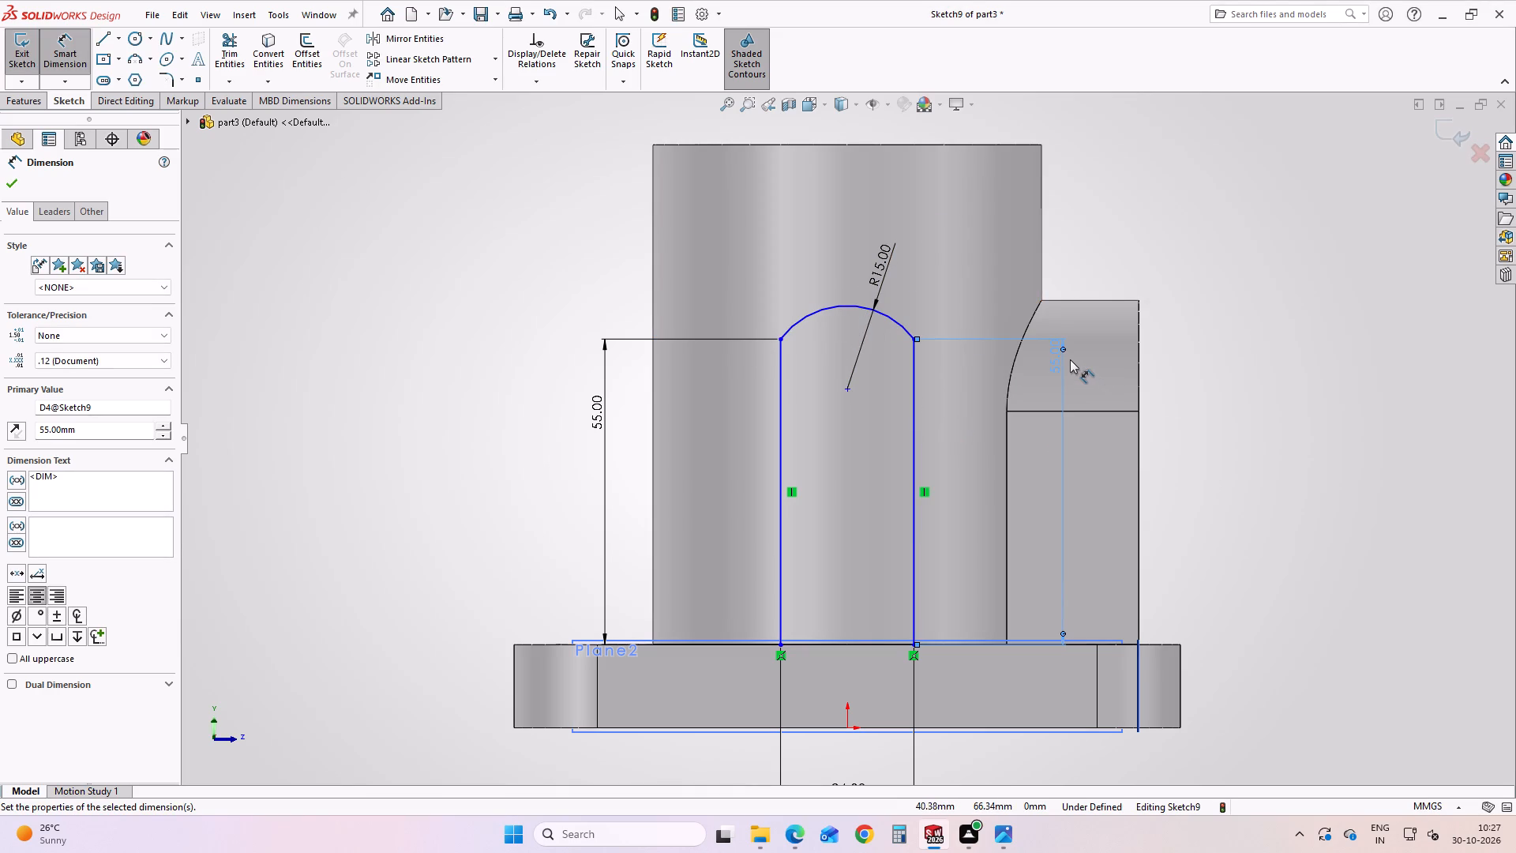
Move the two 55 mm dimensions closer to the arch profile and leave the dimension command.
{"action": "left_click_drag", "start_coordinate": [1061, 357], "coordinate": [959, 415]}
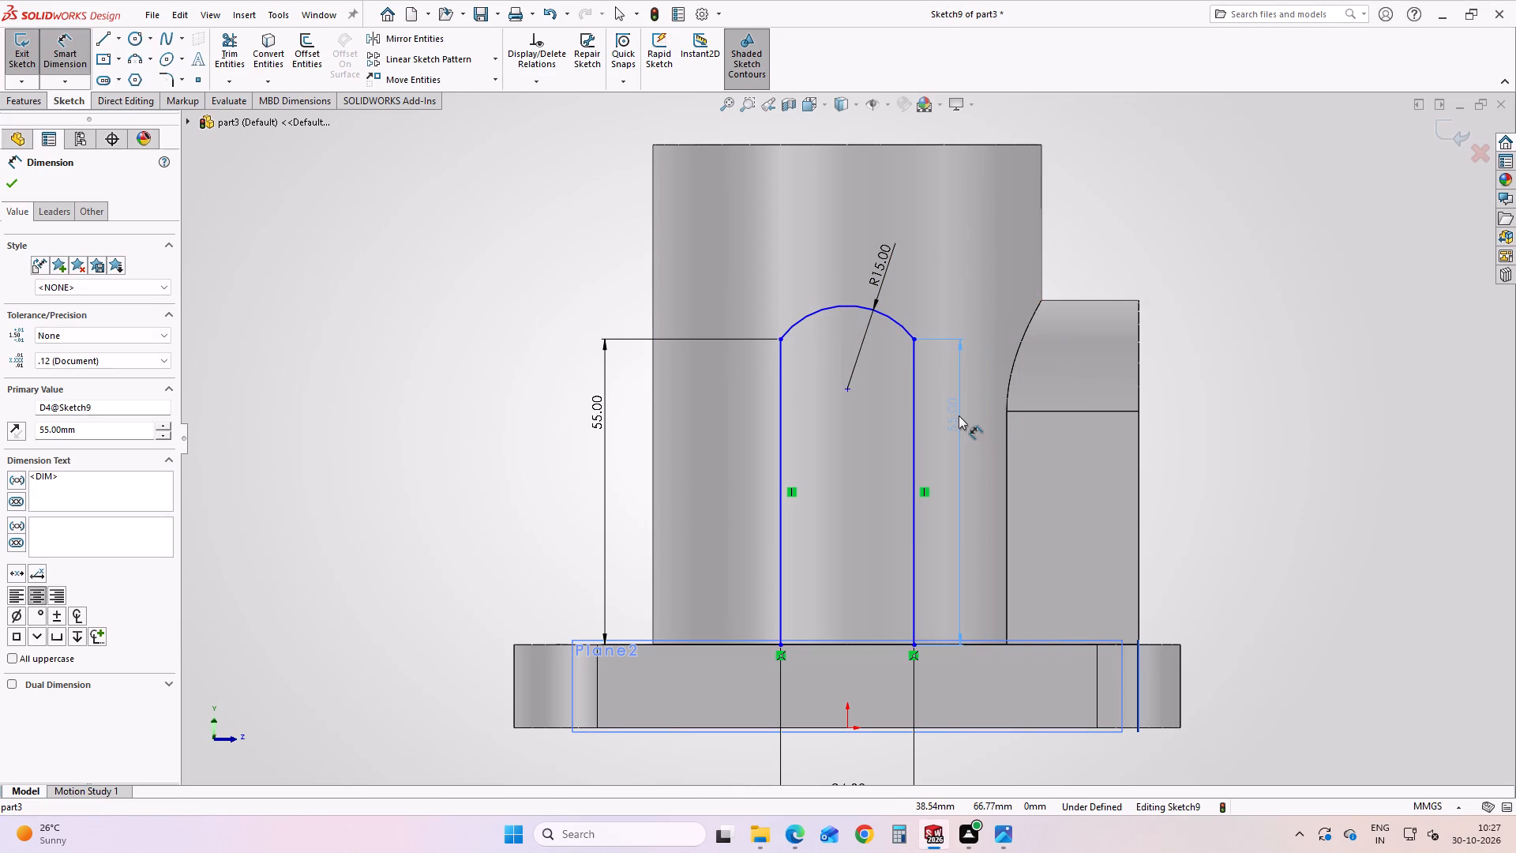
{"action": "left_click_drag", "start_coordinate": [959, 415], "coordinate": [958, 439]}
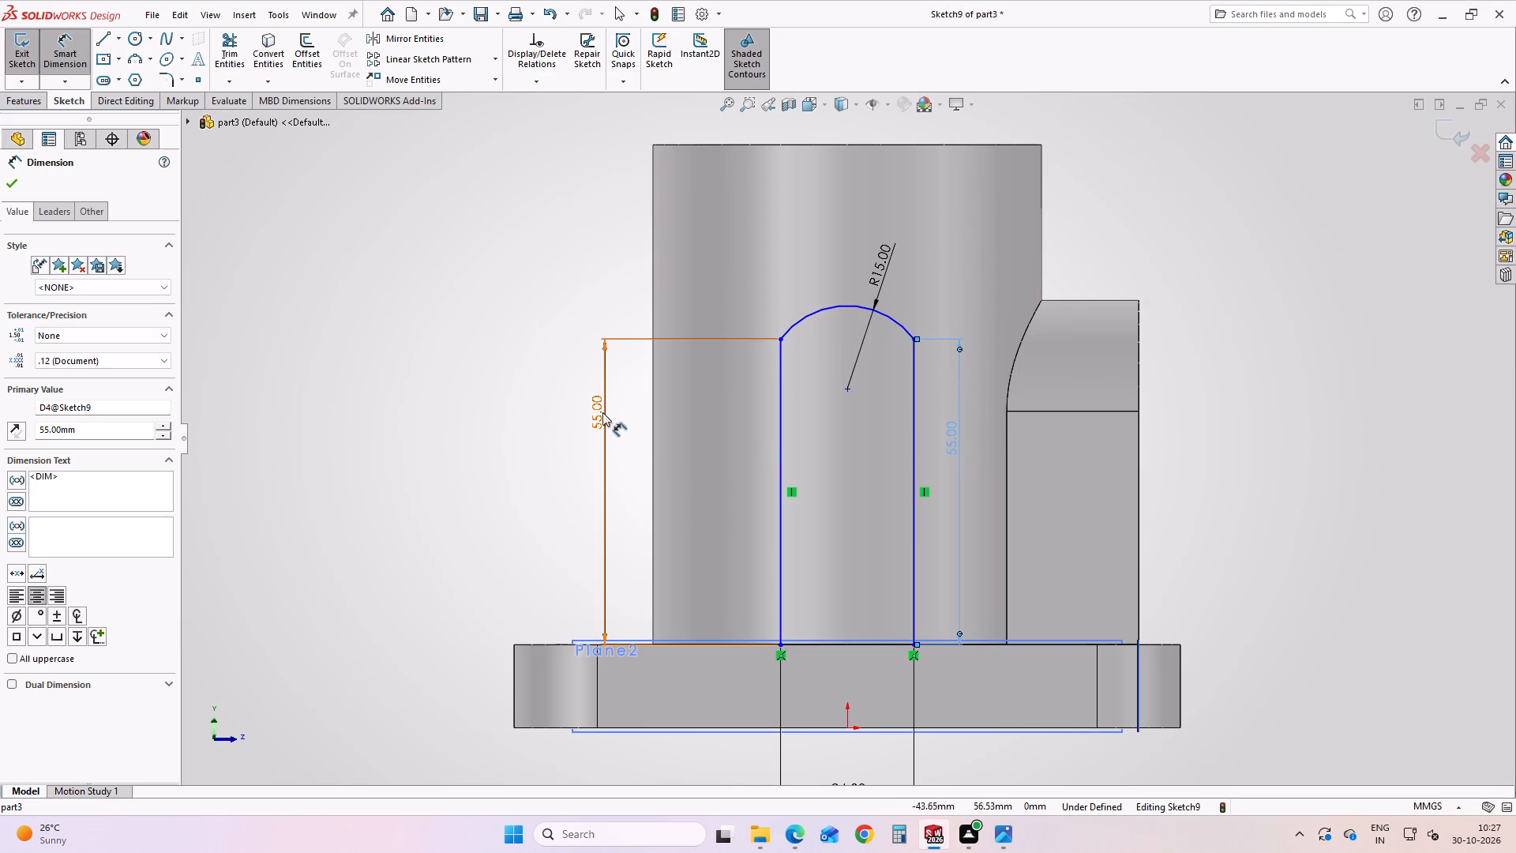
{"action": "left_click_drag", "start_coordinate": [600, 410], "coordinate": [729, 425]}
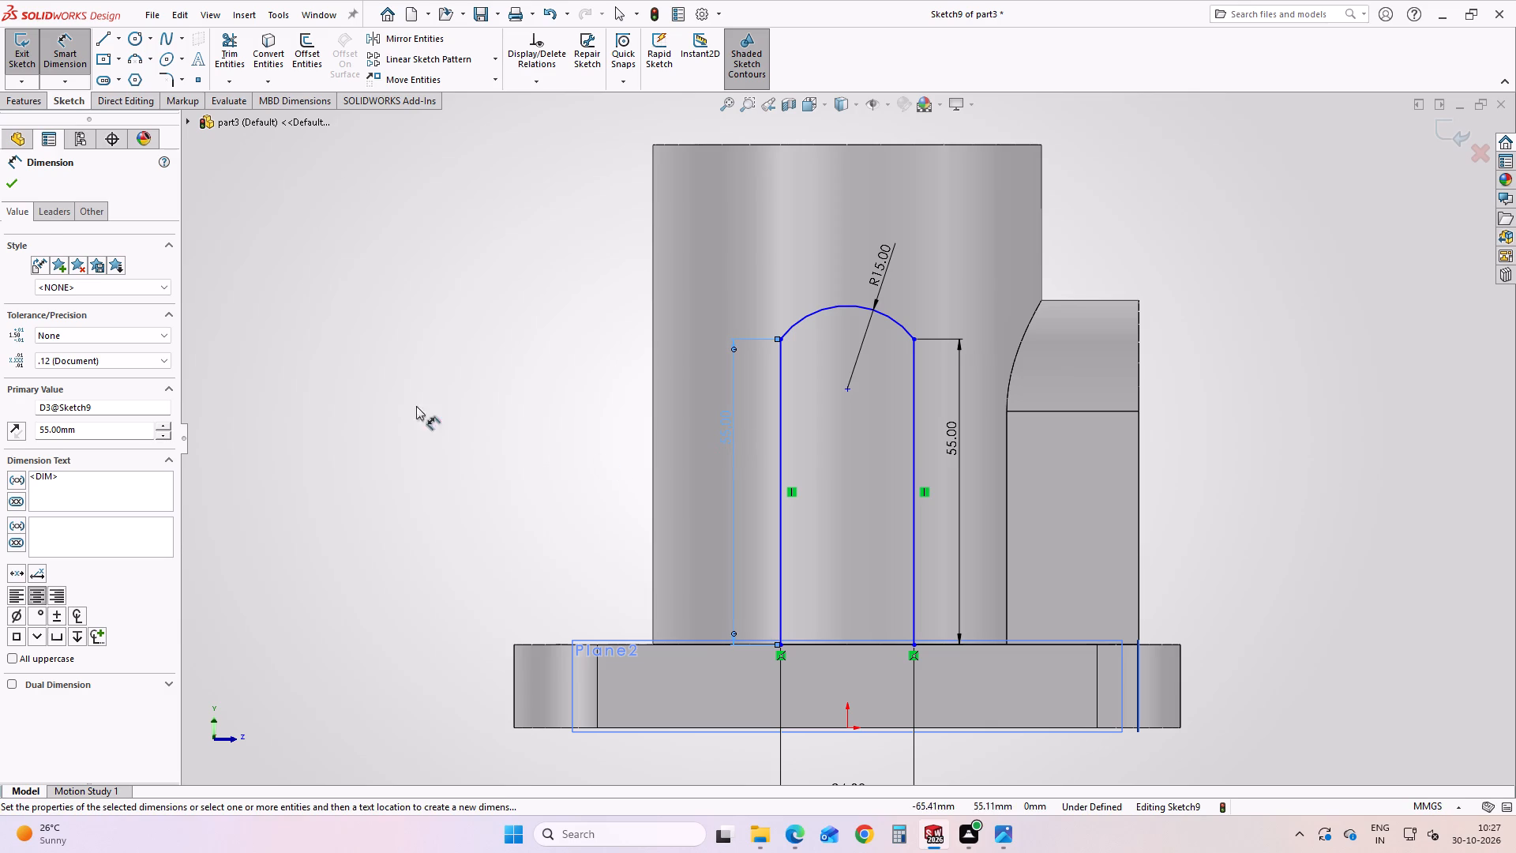
{"action": "left_click", "coordinate": [395, 399]}
{"action": "scroll", "coordinate": [754, 404], "scroll_direction": "up", "scroll_amount": 2}
{"action": "scroll", "coordinate": [848, 370], "scroll_direction": "down", "scroll_amount": 3}
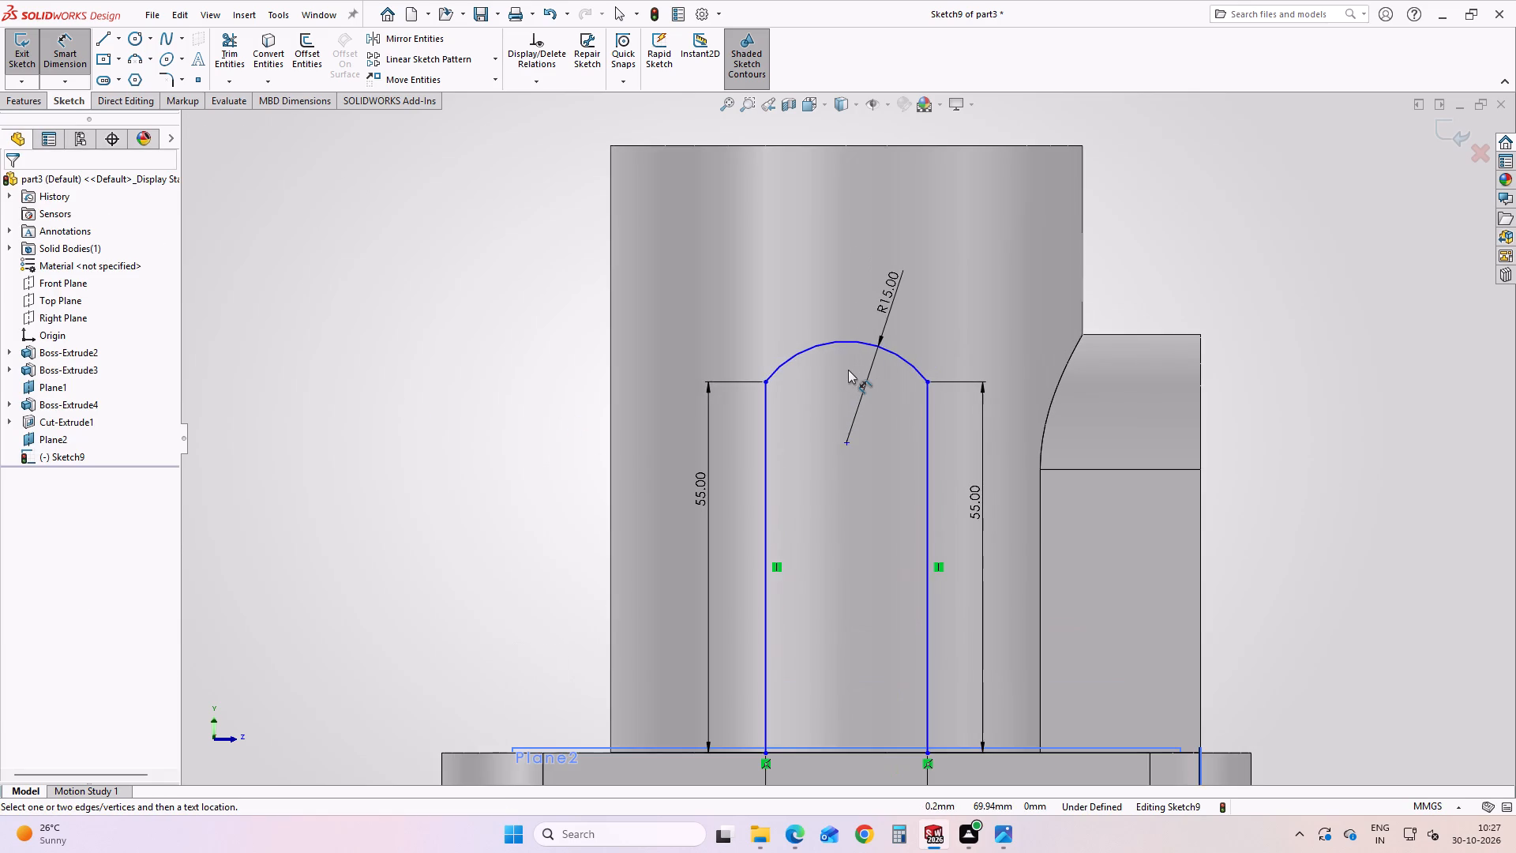
{"action": "left_click", "coordinate": [433, 366]}
{"action": "right_click", "coordinate": [433, 366]}
{"action": "left_click", "coordinate": [306, 318]}
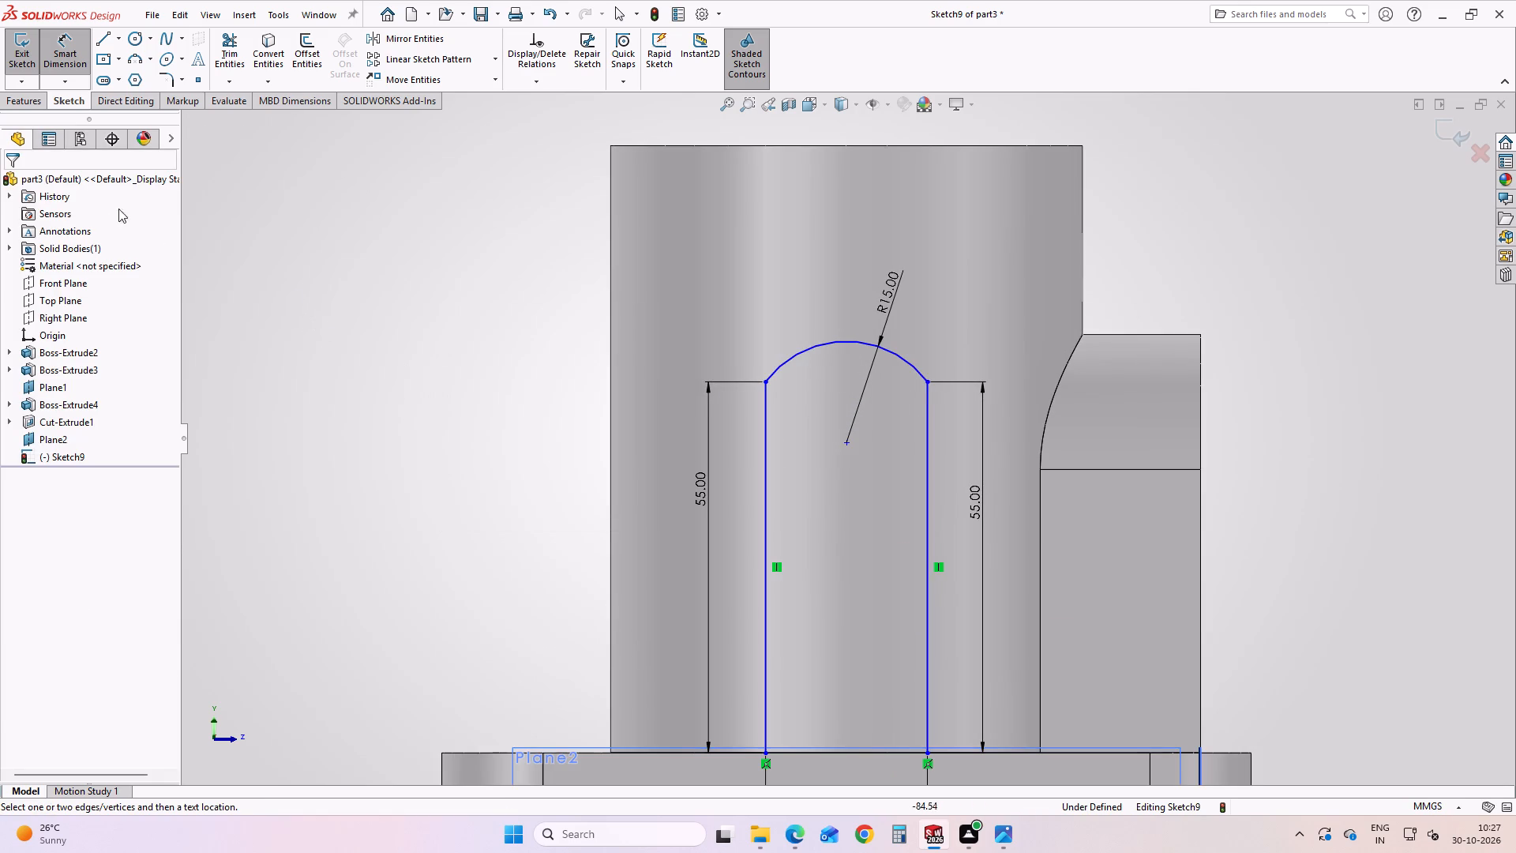
{"action": "left_click", "coordinate": [45, 57]}
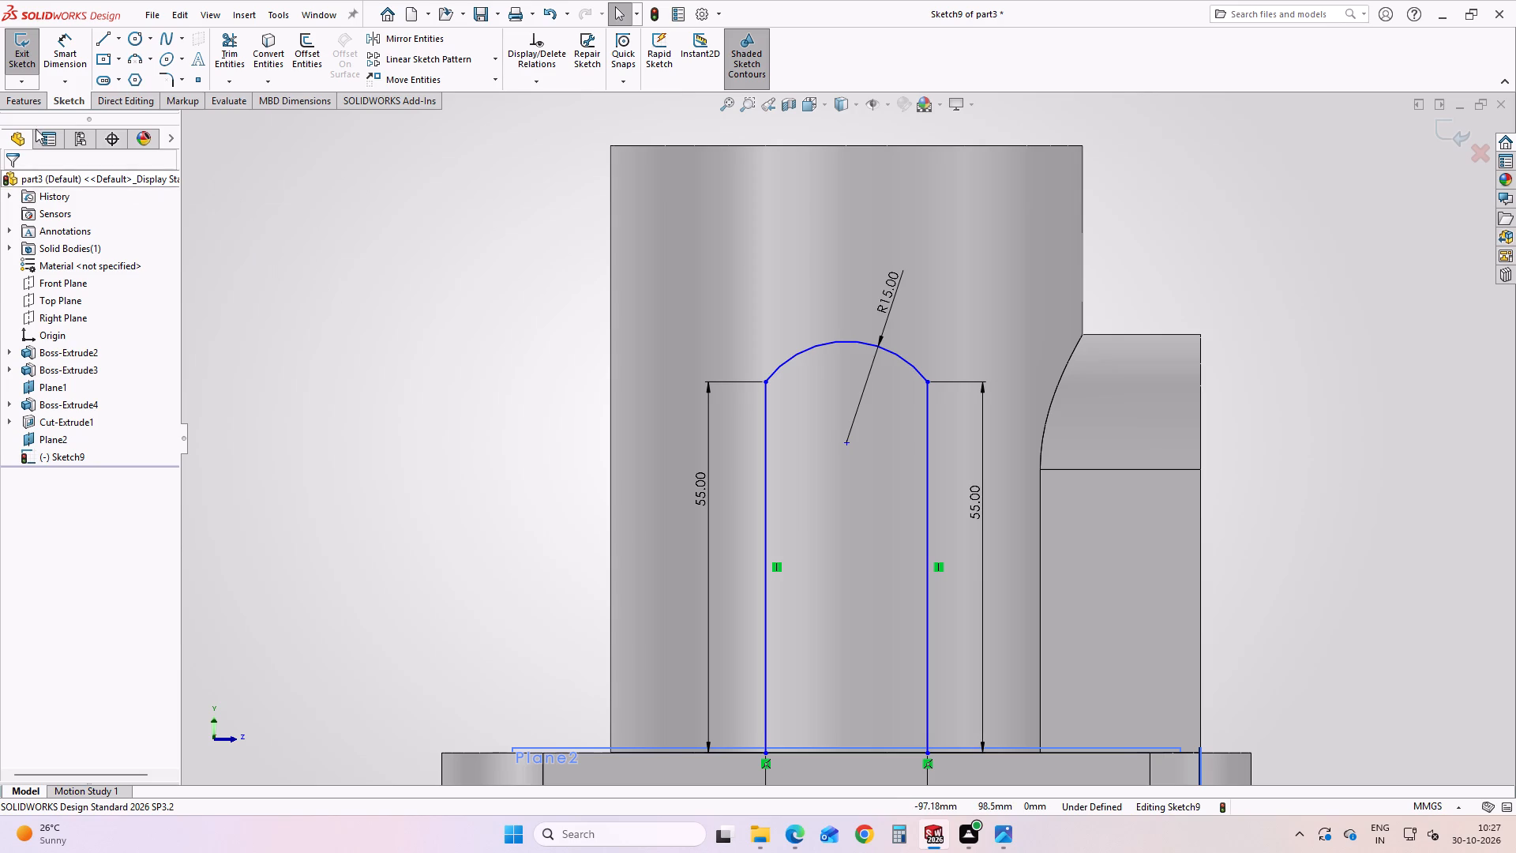
Offset the whole arch profile chain 10 mm outward with its dimension added, checking the reference image in Photos.
{"action": "left_click", "coordinate": [305, 41]}
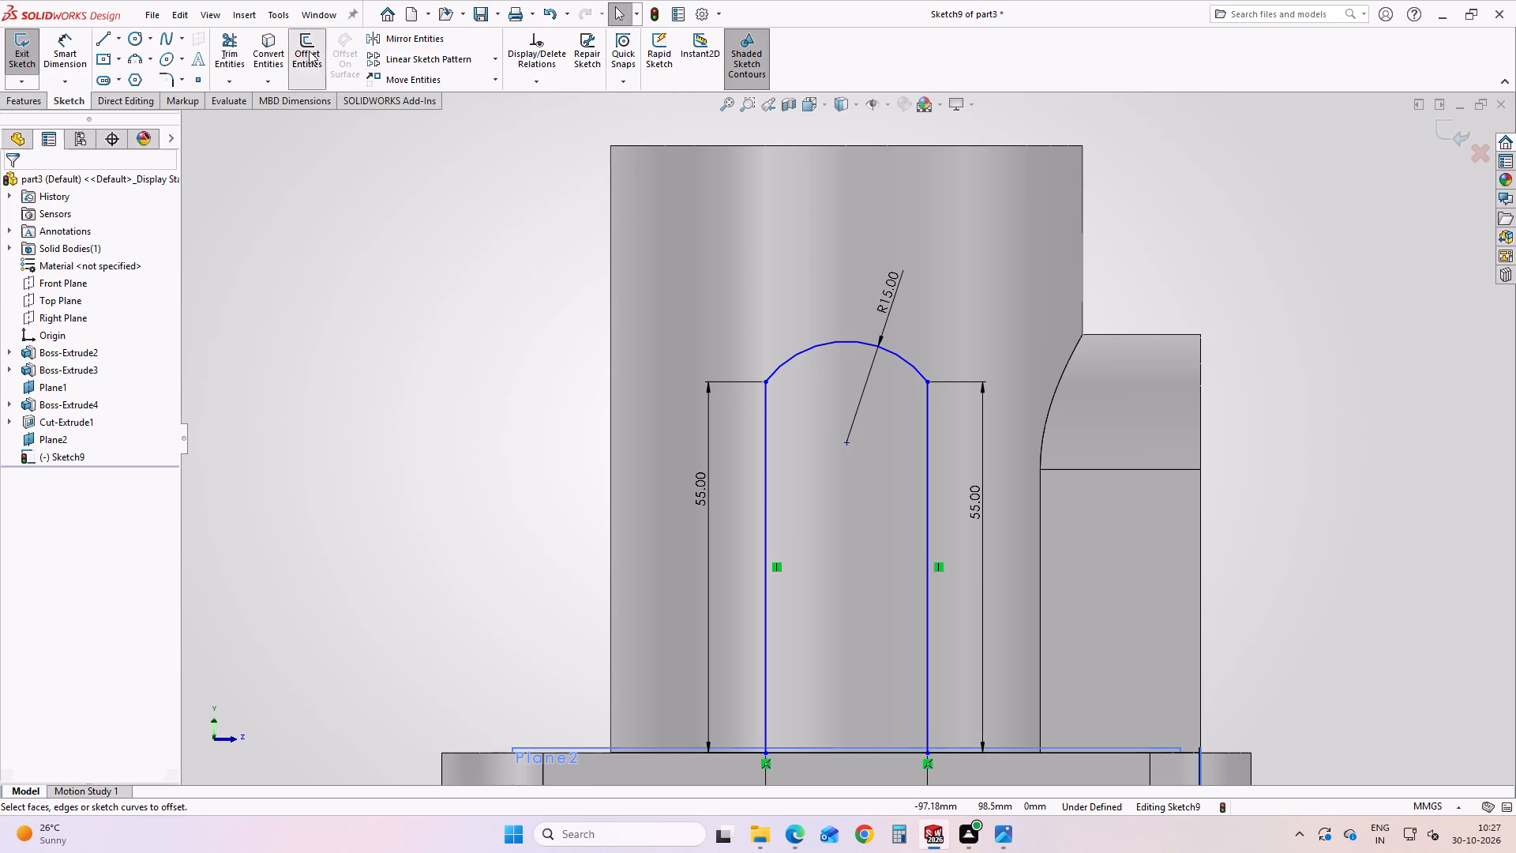
{"action": "left_click", "coordinate": [886, 347]}
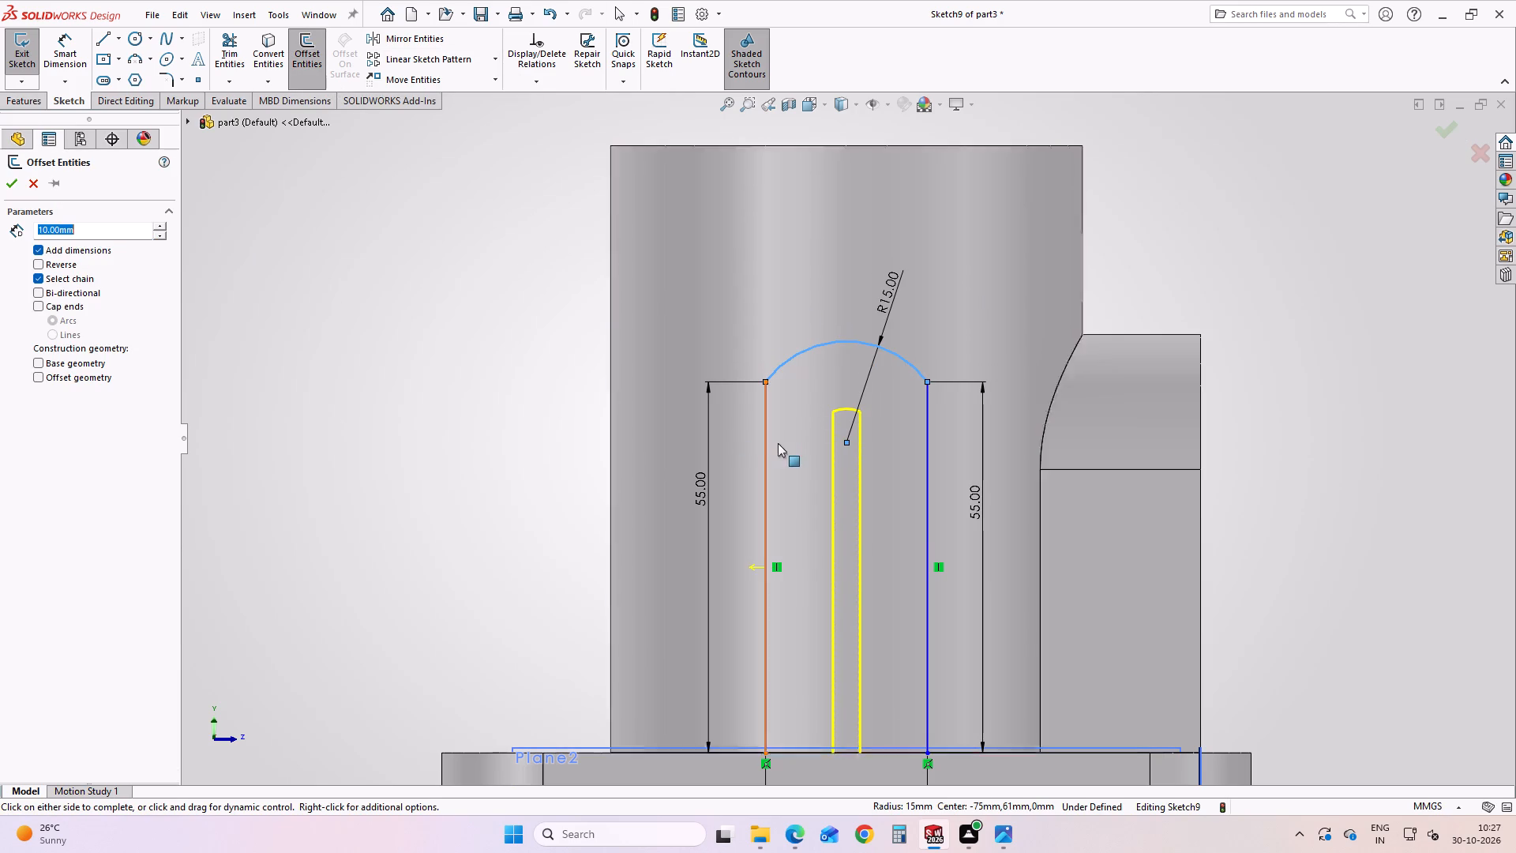
{"action": "left_click", "coordinate": [62, 268]}
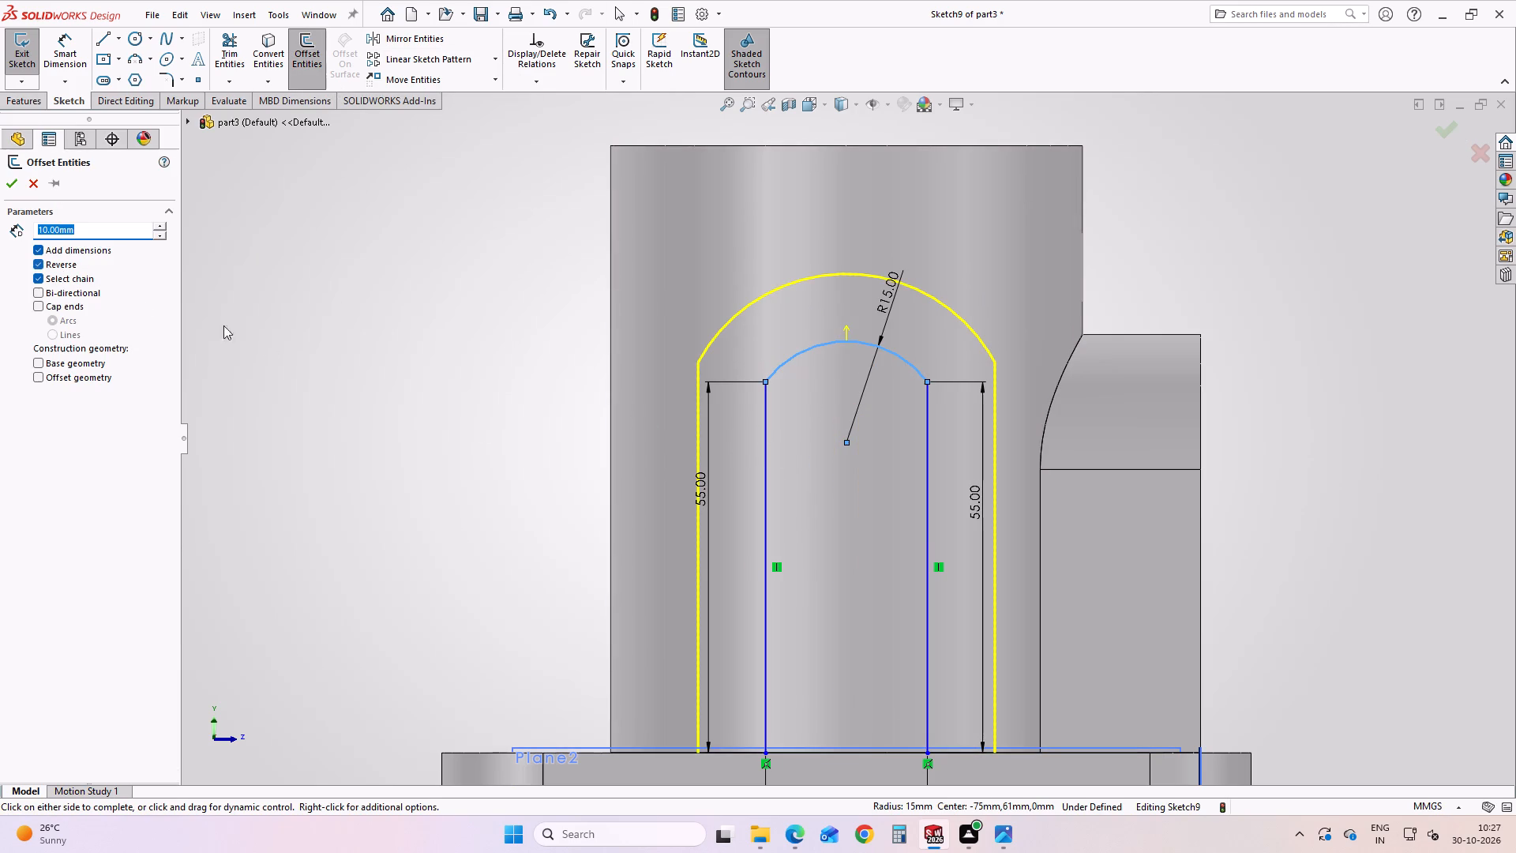
{"action": "left_click", "coordinate": [998, 836]}
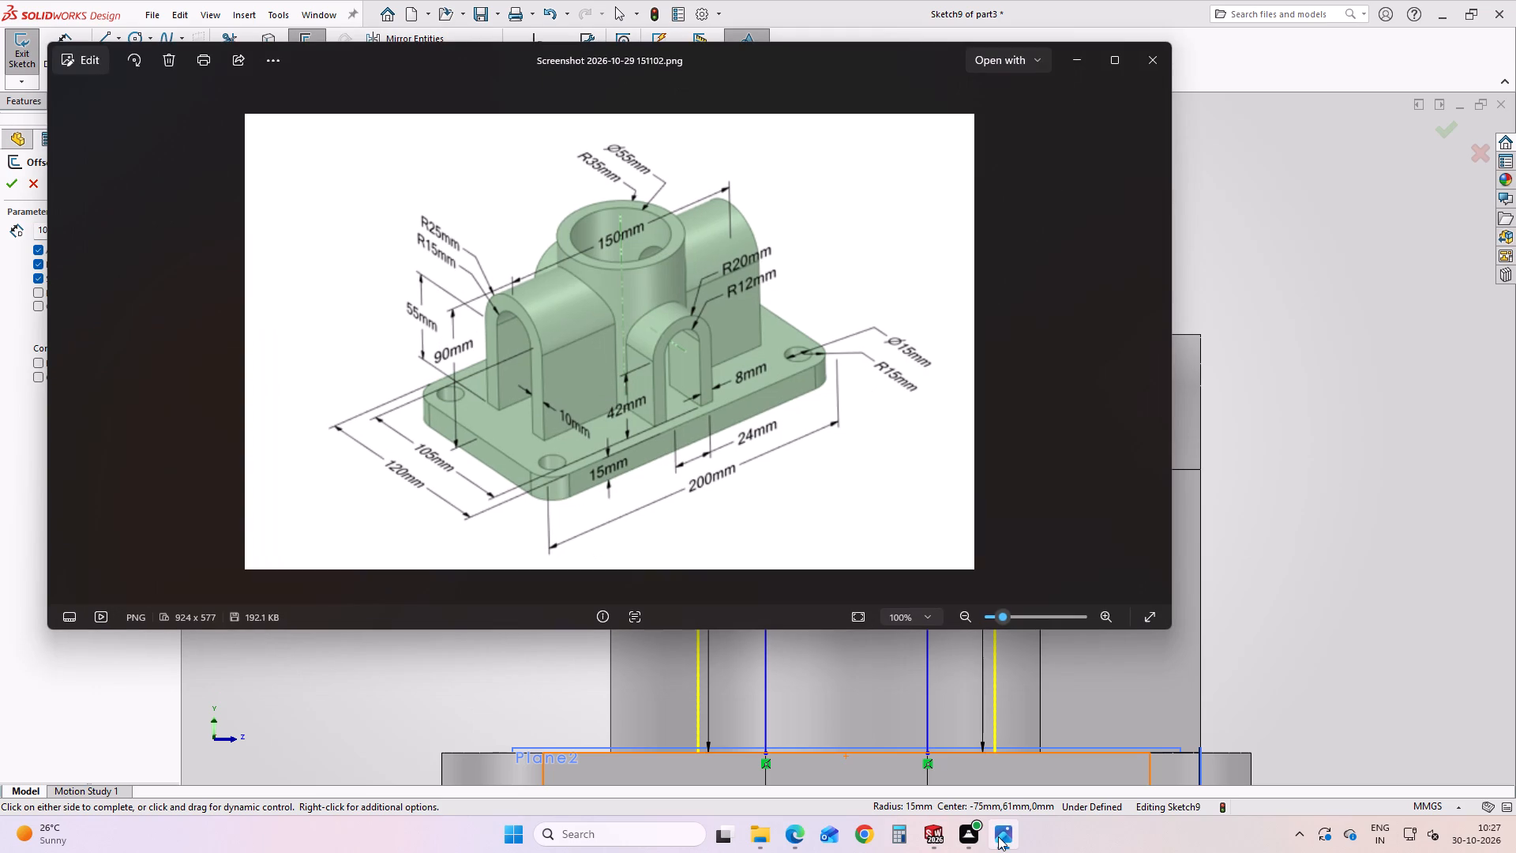
{"action": "left_click", "coordinate": [998, 836]}
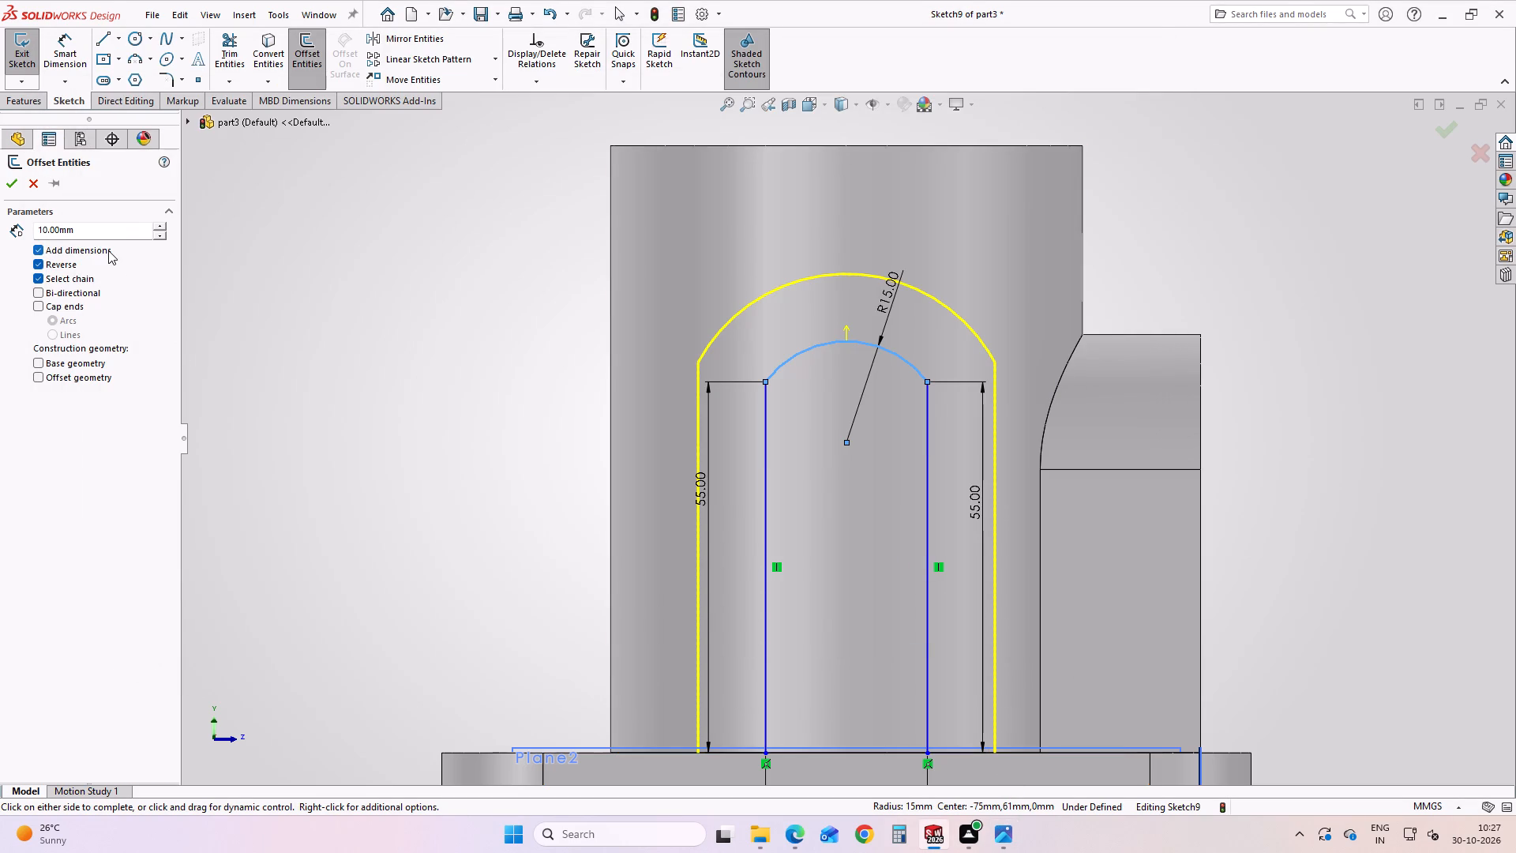
{"action": "left_click", "coordinate": [6, 179]}
{"action": "left_click", "coordinate": [464, 475]}
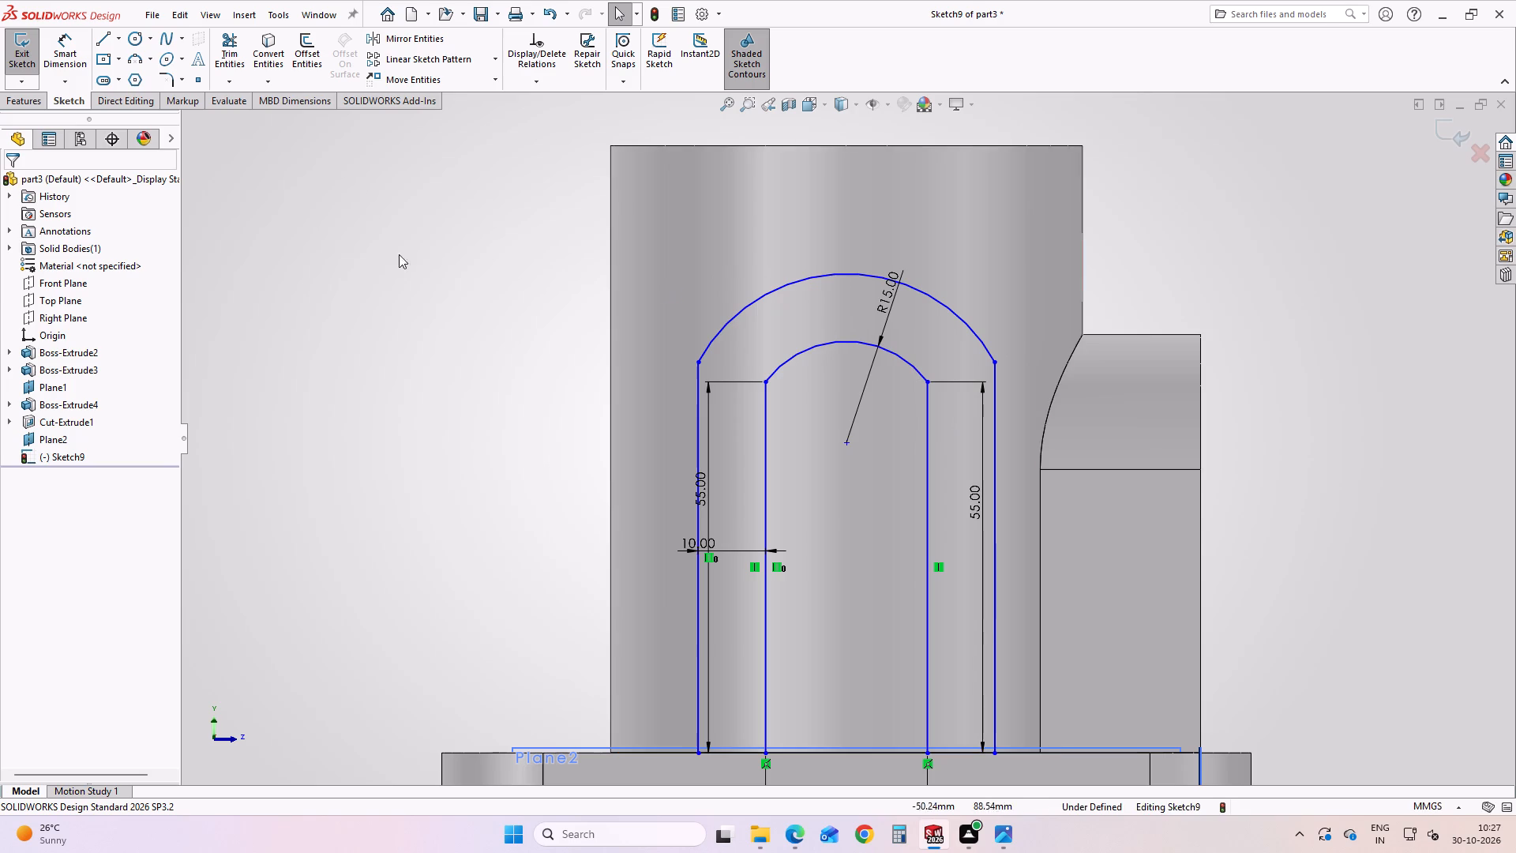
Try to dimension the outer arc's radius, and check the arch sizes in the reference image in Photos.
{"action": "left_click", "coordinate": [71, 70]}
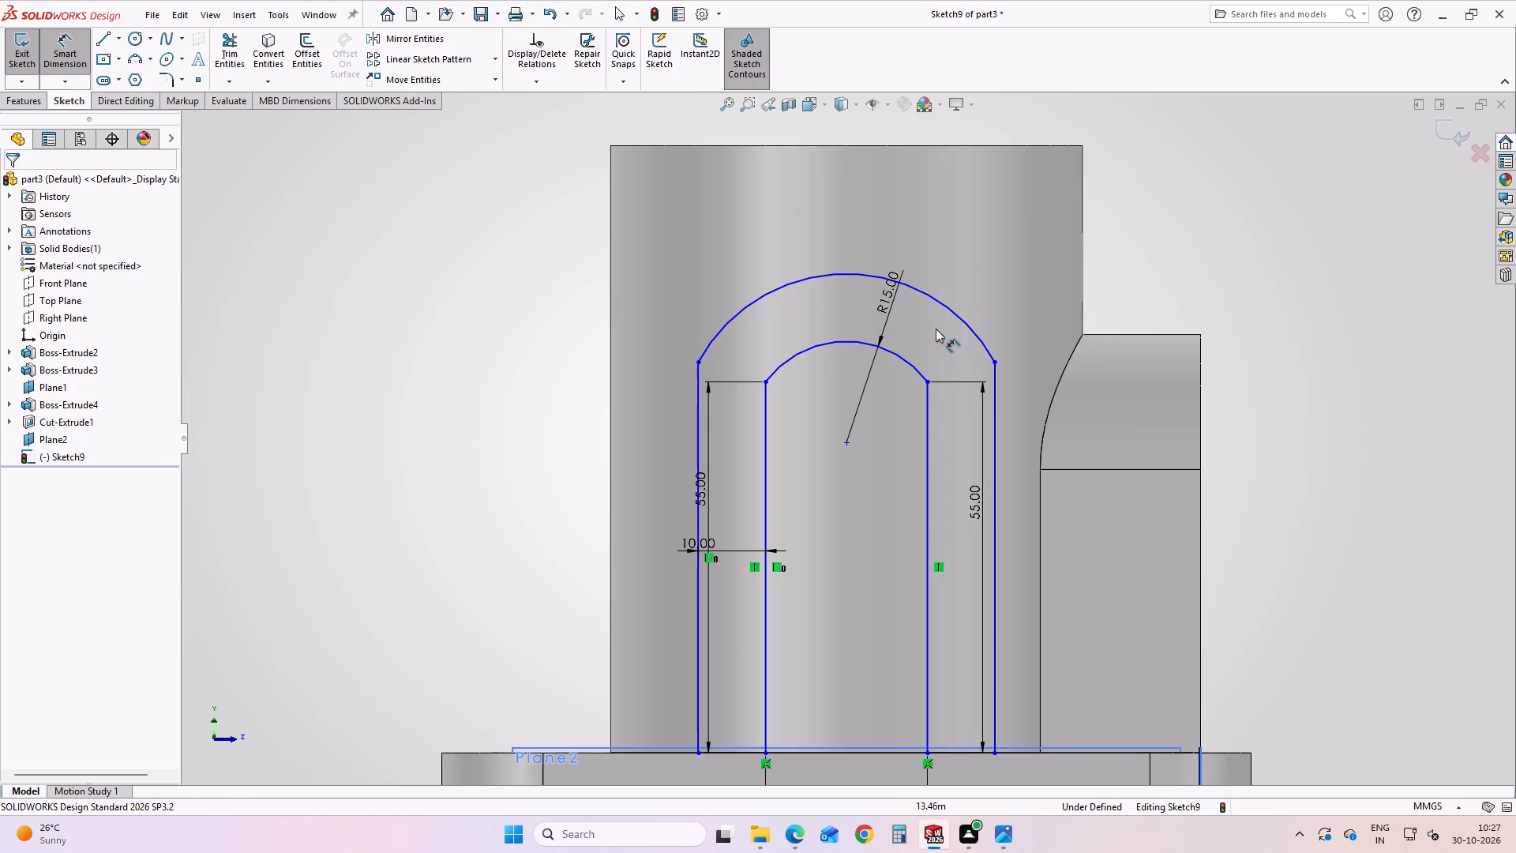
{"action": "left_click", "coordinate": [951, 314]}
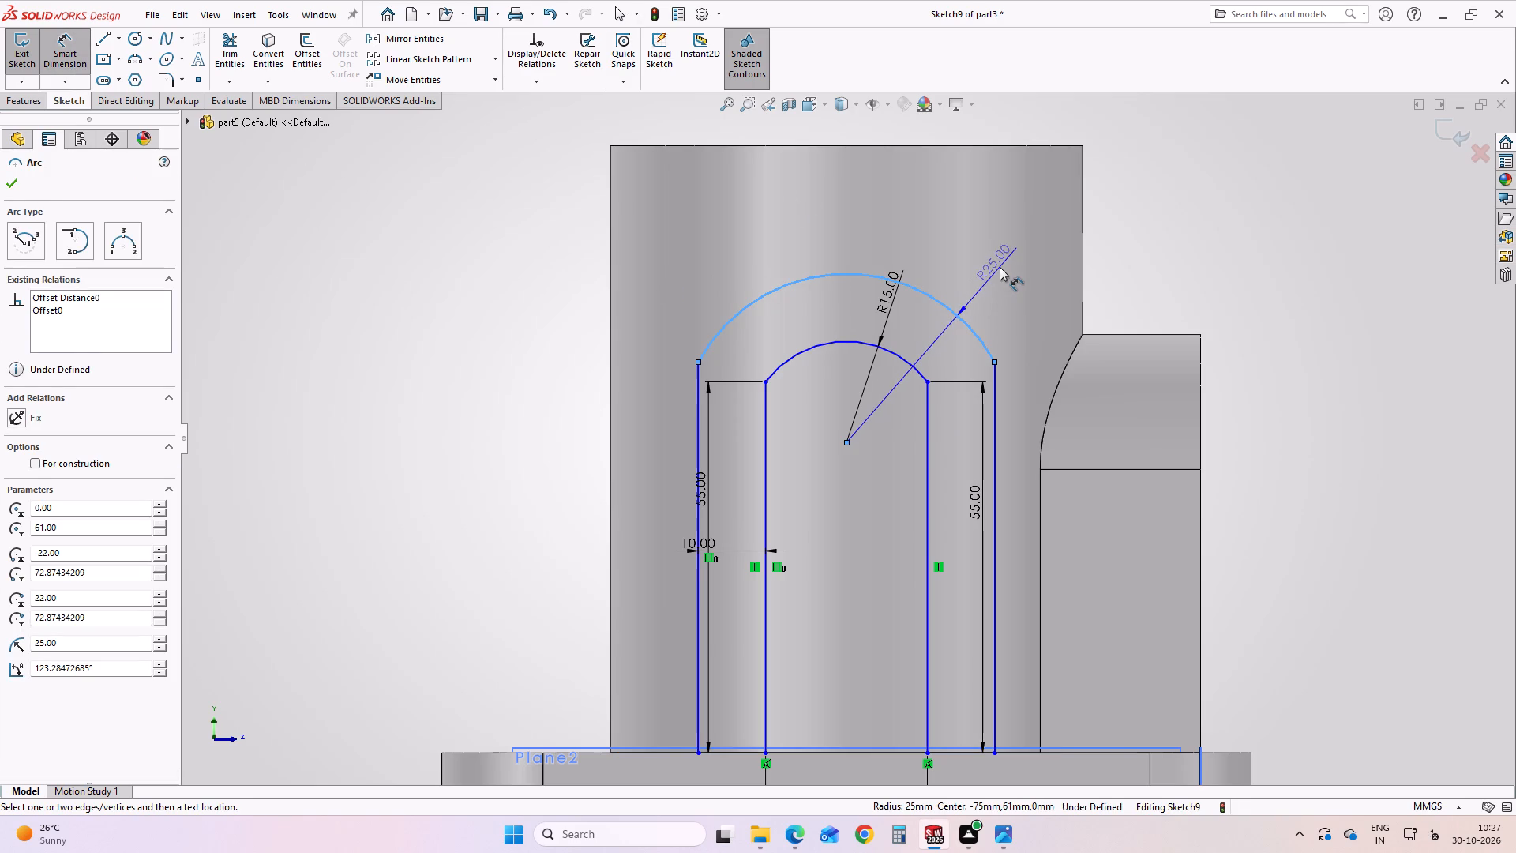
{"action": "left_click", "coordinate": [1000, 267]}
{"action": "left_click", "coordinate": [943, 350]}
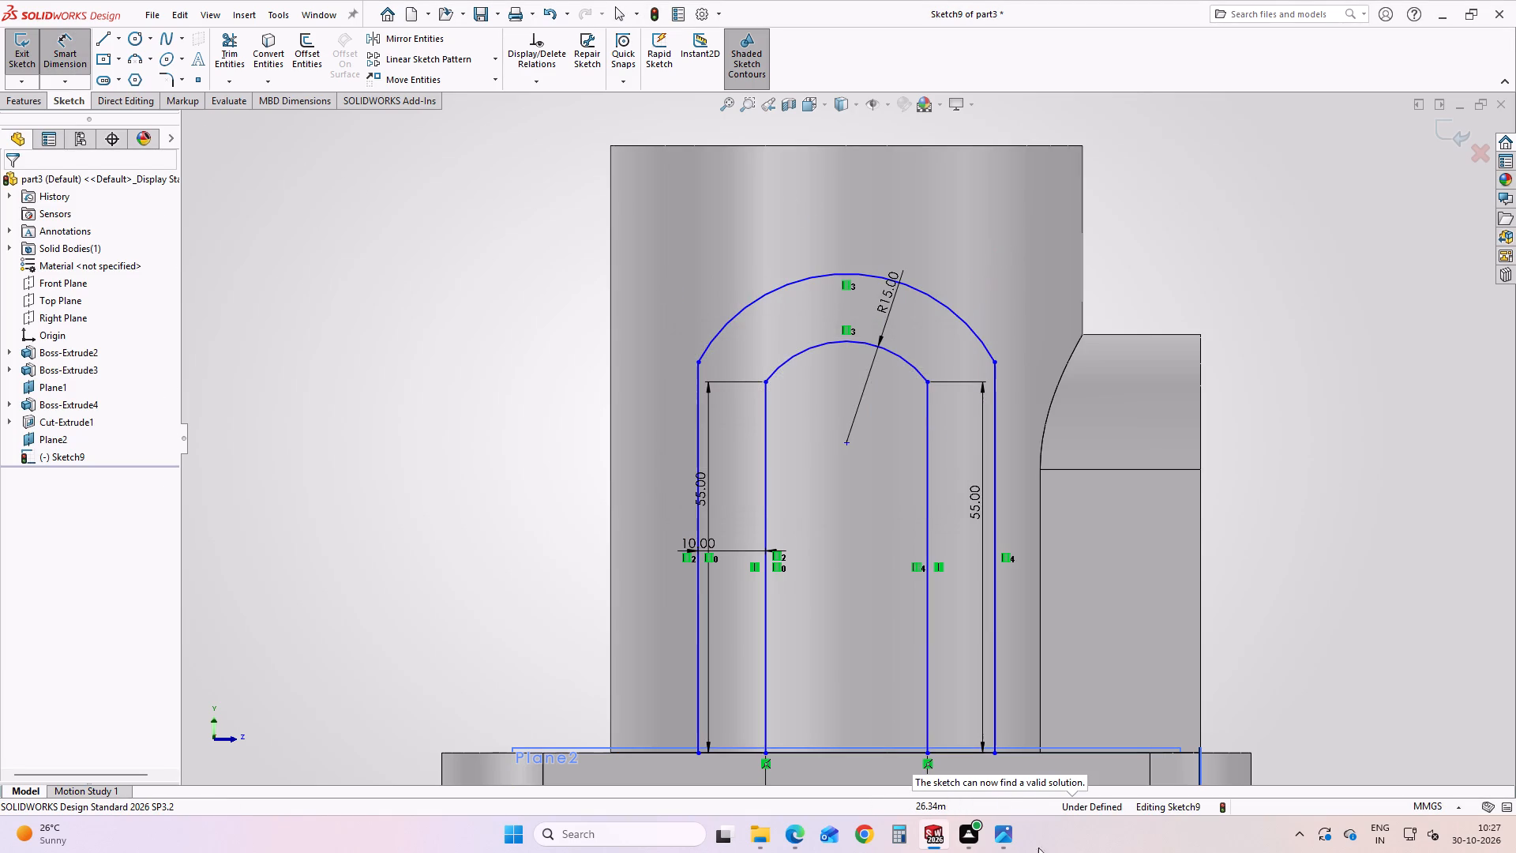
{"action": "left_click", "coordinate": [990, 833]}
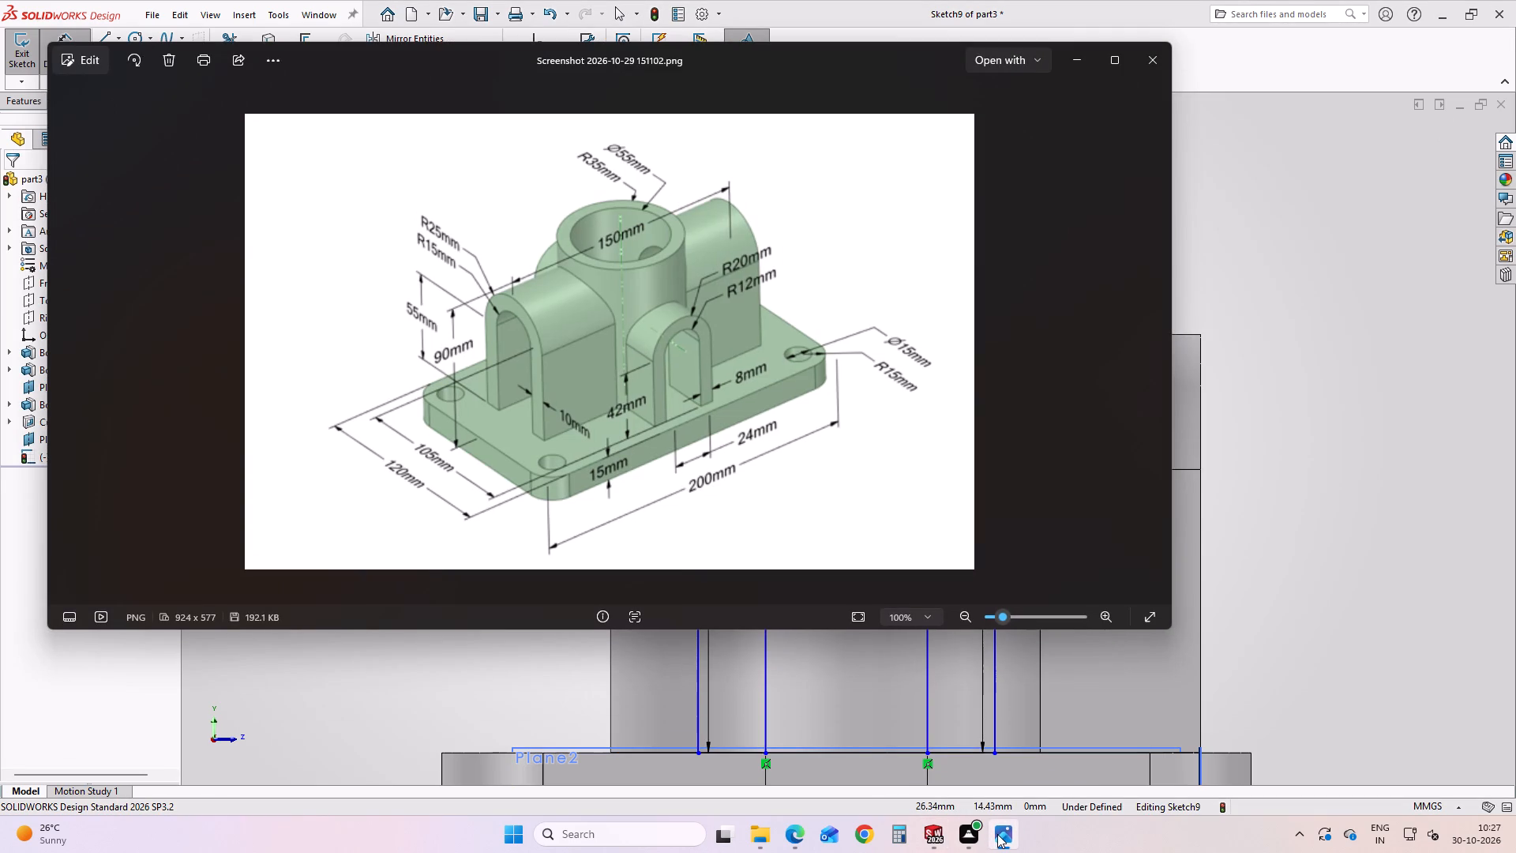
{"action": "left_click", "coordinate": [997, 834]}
Extrude the side arch profile 48 mm toward the cylinder as a one-direction thin feature 10 mm thick.
{"action": "scroll", "coordinate": [899, 595], "scroll_direction": "up", "scroll_amount": 1}
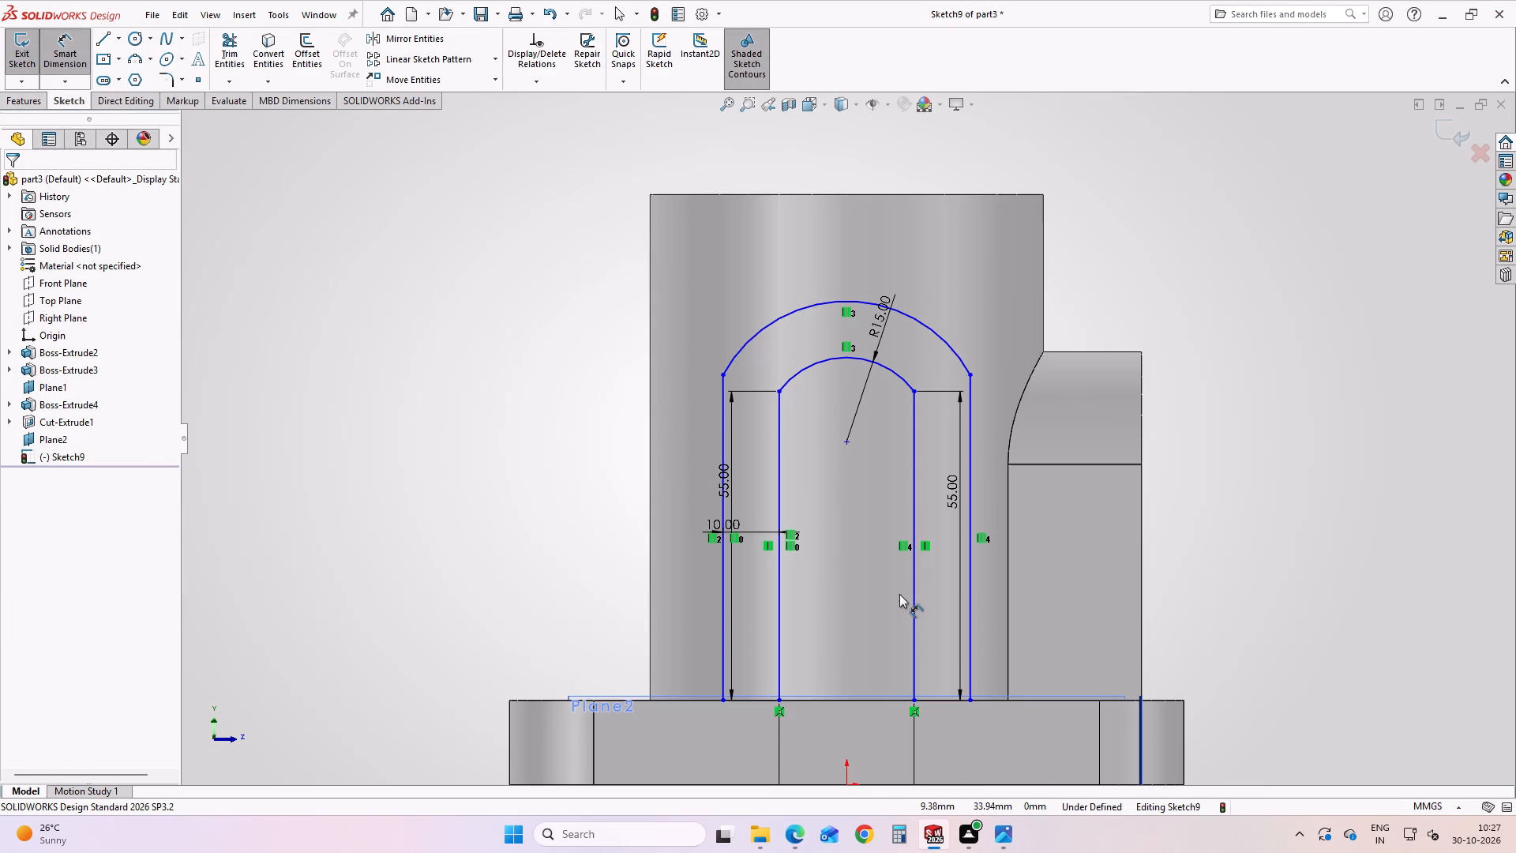
{"action": "scroll", "coordinate": [899, 593], "scroll_direction": "up", "scroll_amount": 1}
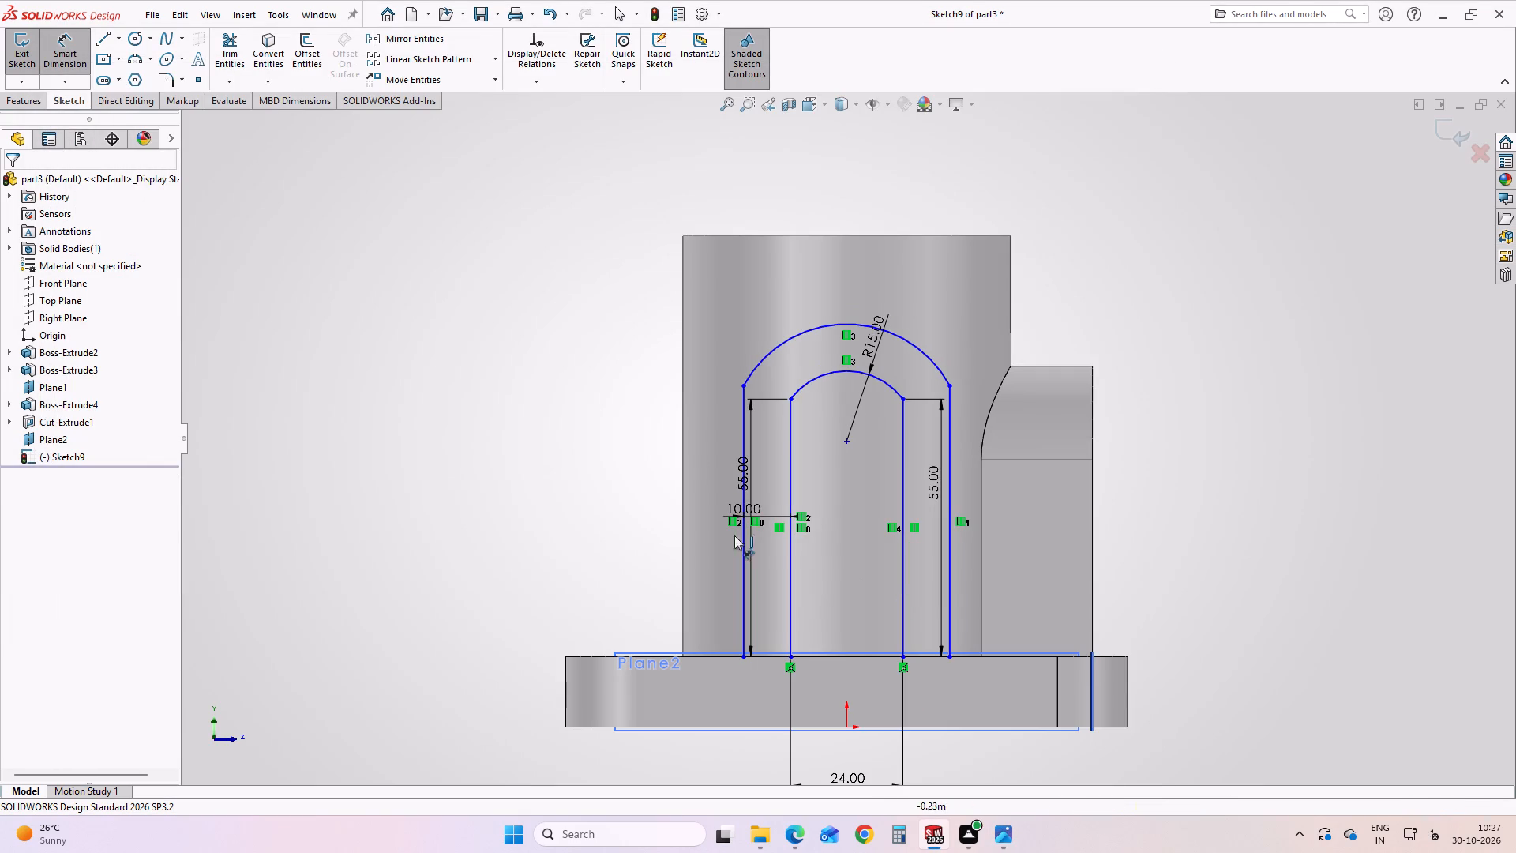
{"action": "left_click", "coordinate": [9, 104]}
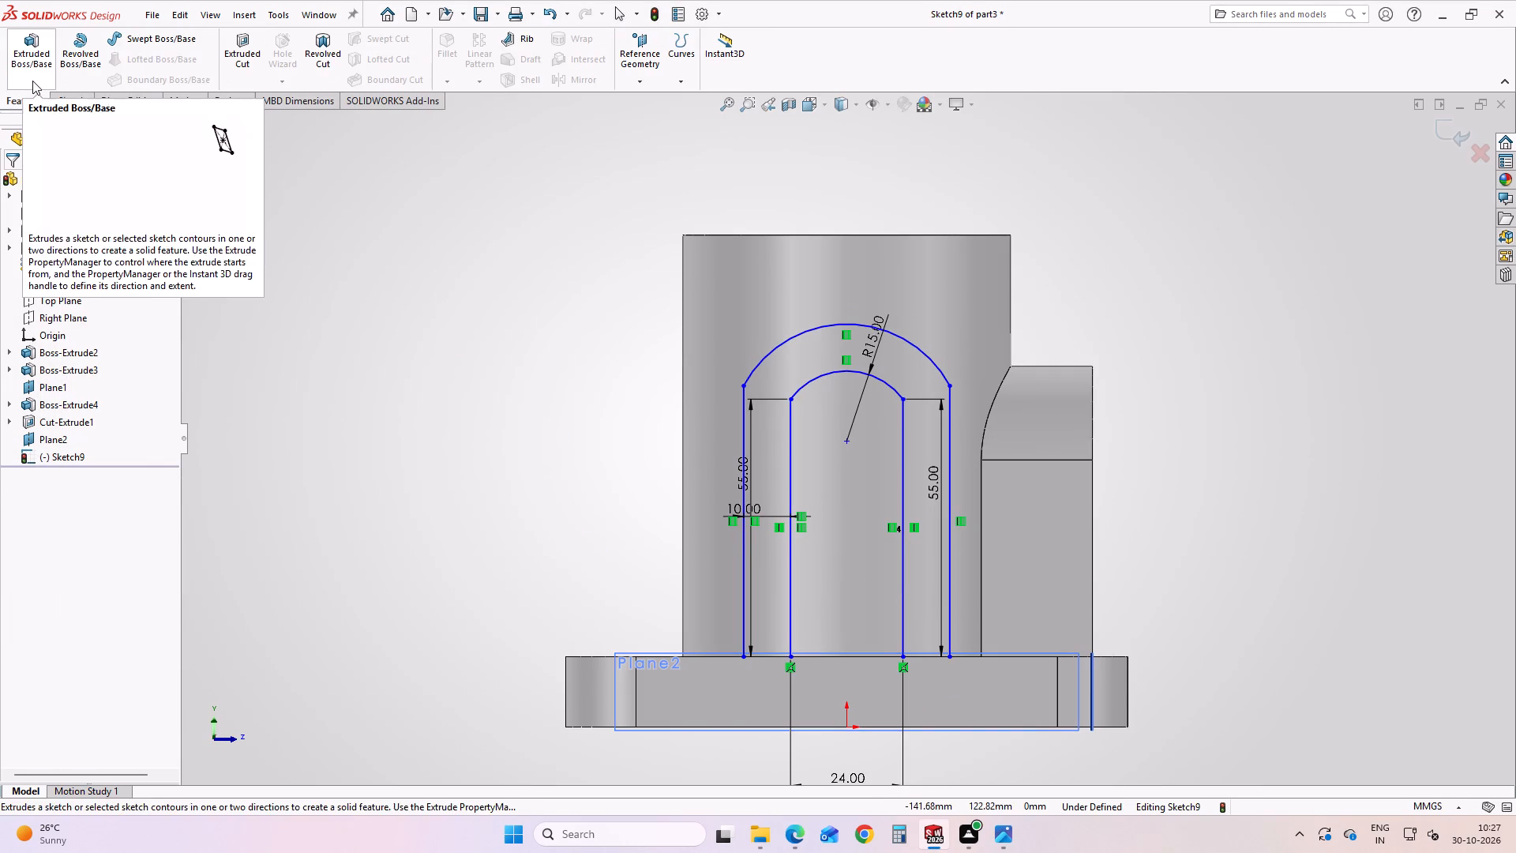
{"action": "left_click", "coordinate": [43, 68]}
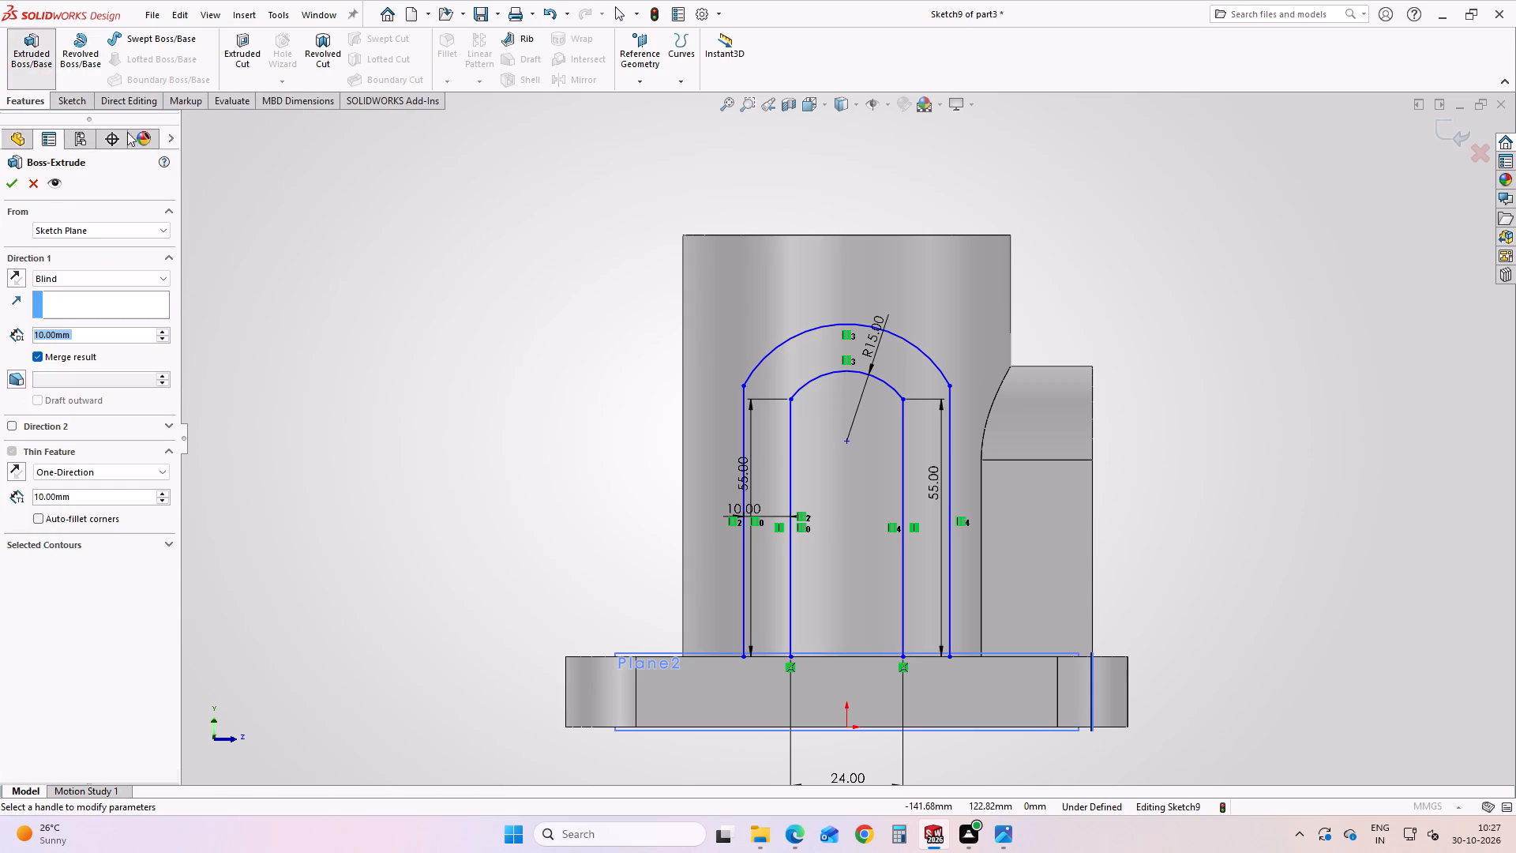
{"action": "middle_click_drag", "start_coordinate": [884, 539], "coordinate": [766, 632]}
{"action": "left_click_drag", "start_coordinate": [490, 621], "coordinate": [490, 622]}
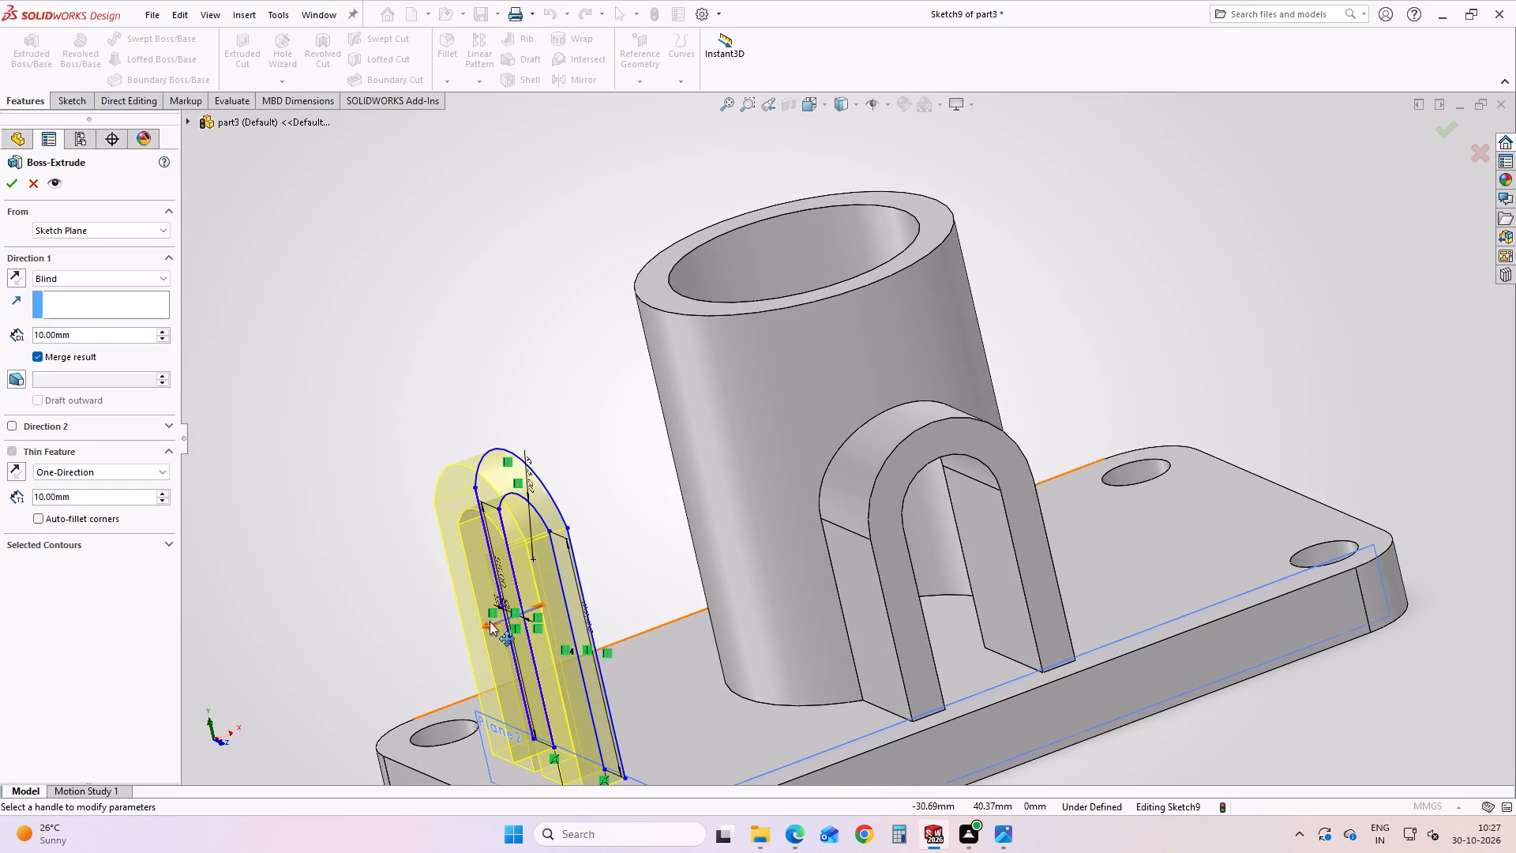
{"action": "left_click_drag", "start_coordinate": [490, 622], "coordinate": [740, 525]}
{"action": "middle_click_drag", "start_coordinate": [758, 548], "coordinate": [831, 540]}
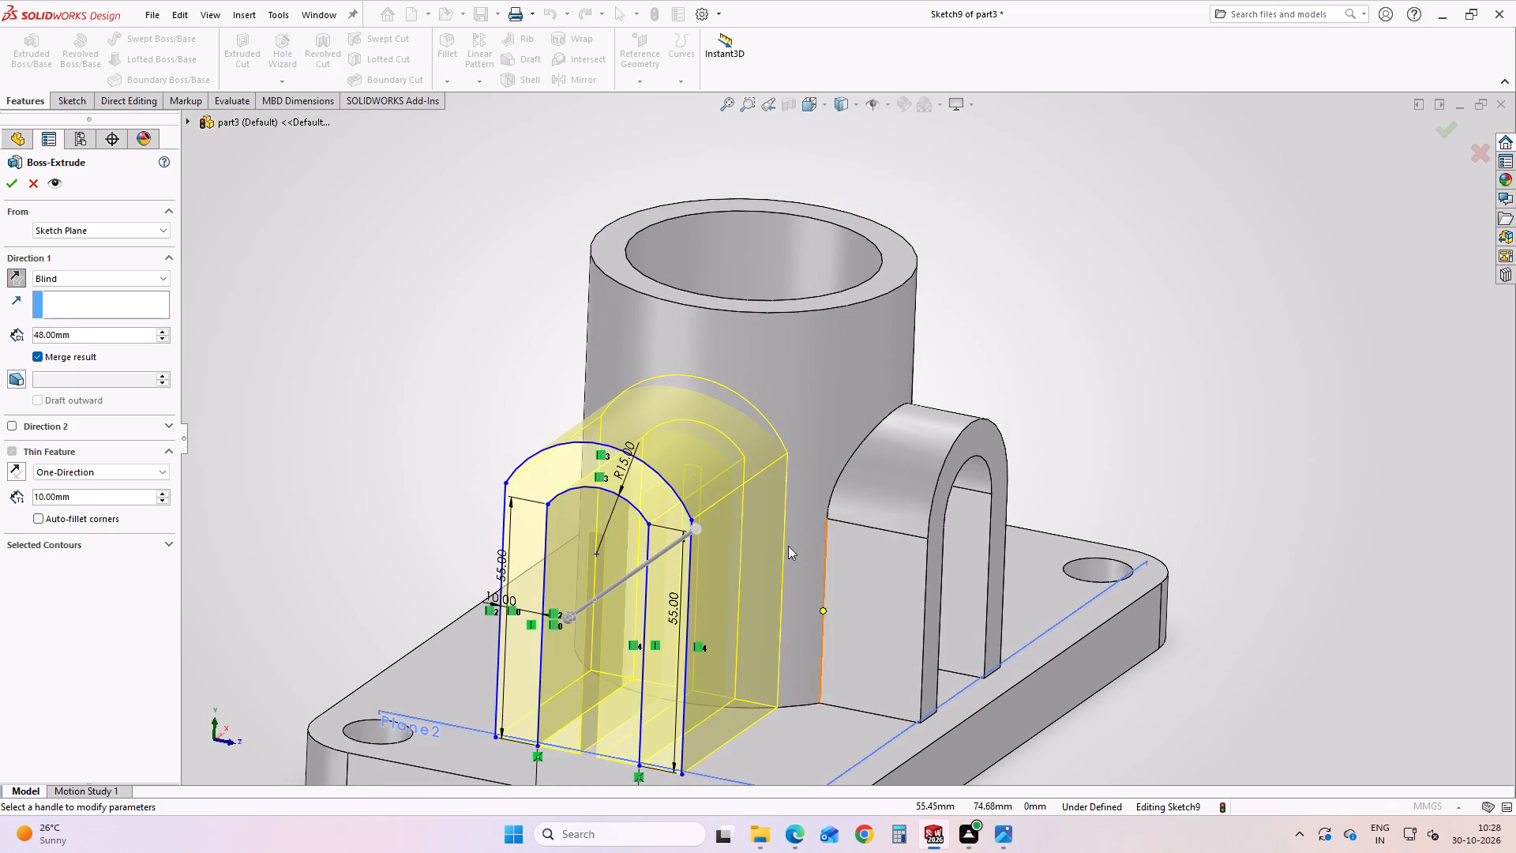
{"action": "middle_click_drag", "start_coordinate": [665, 616], "coordinate": [710, 564]}
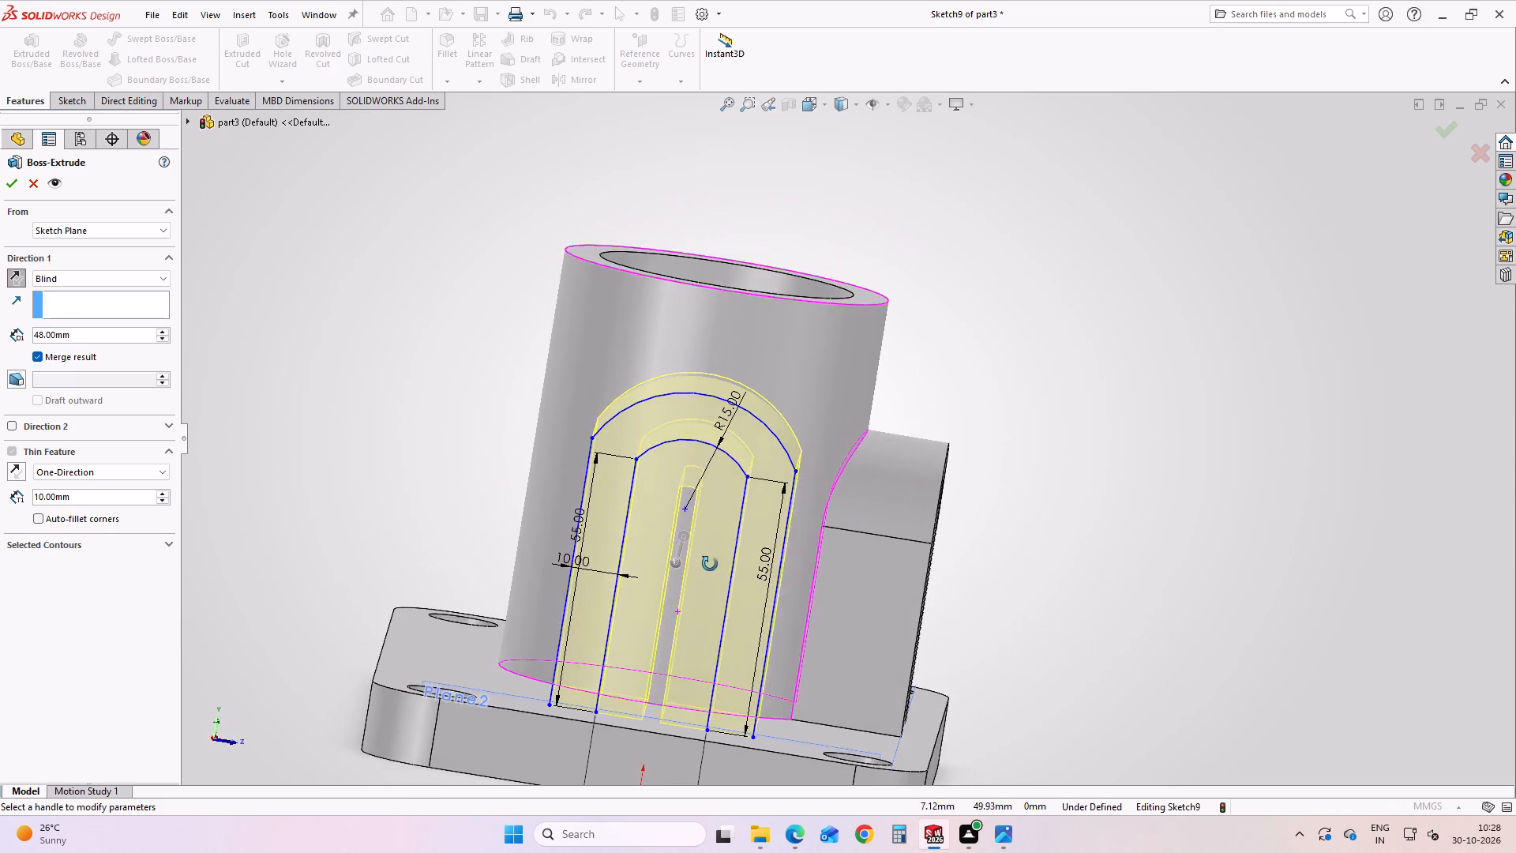
{"action": "middle_click_drag", "start_coordinate": [710, 564], "coordinate": [715, 544]}
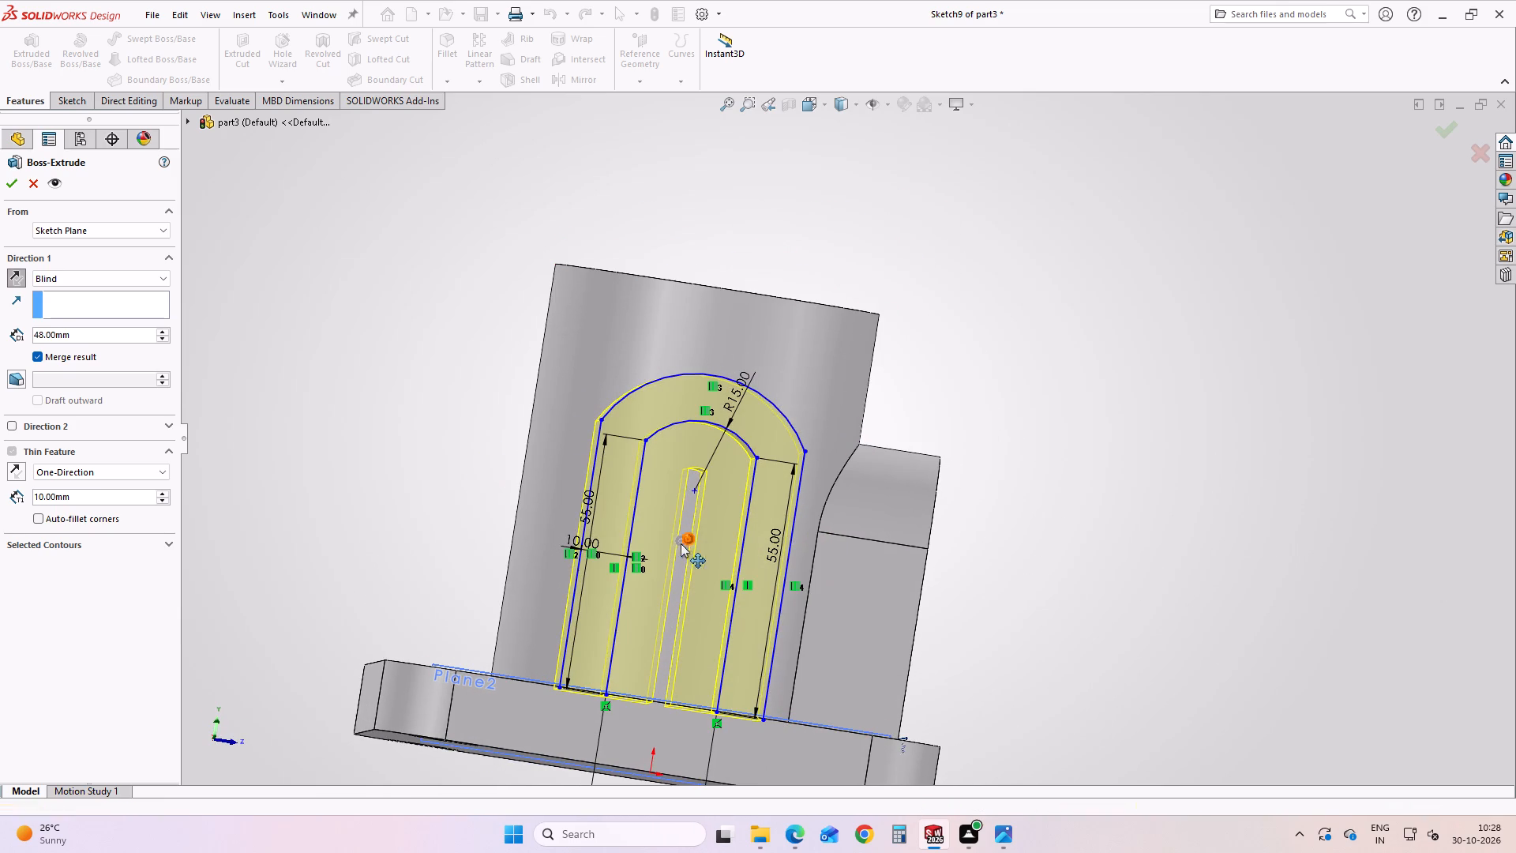
{"action": "left_click", "coordinate": [15, 186]}
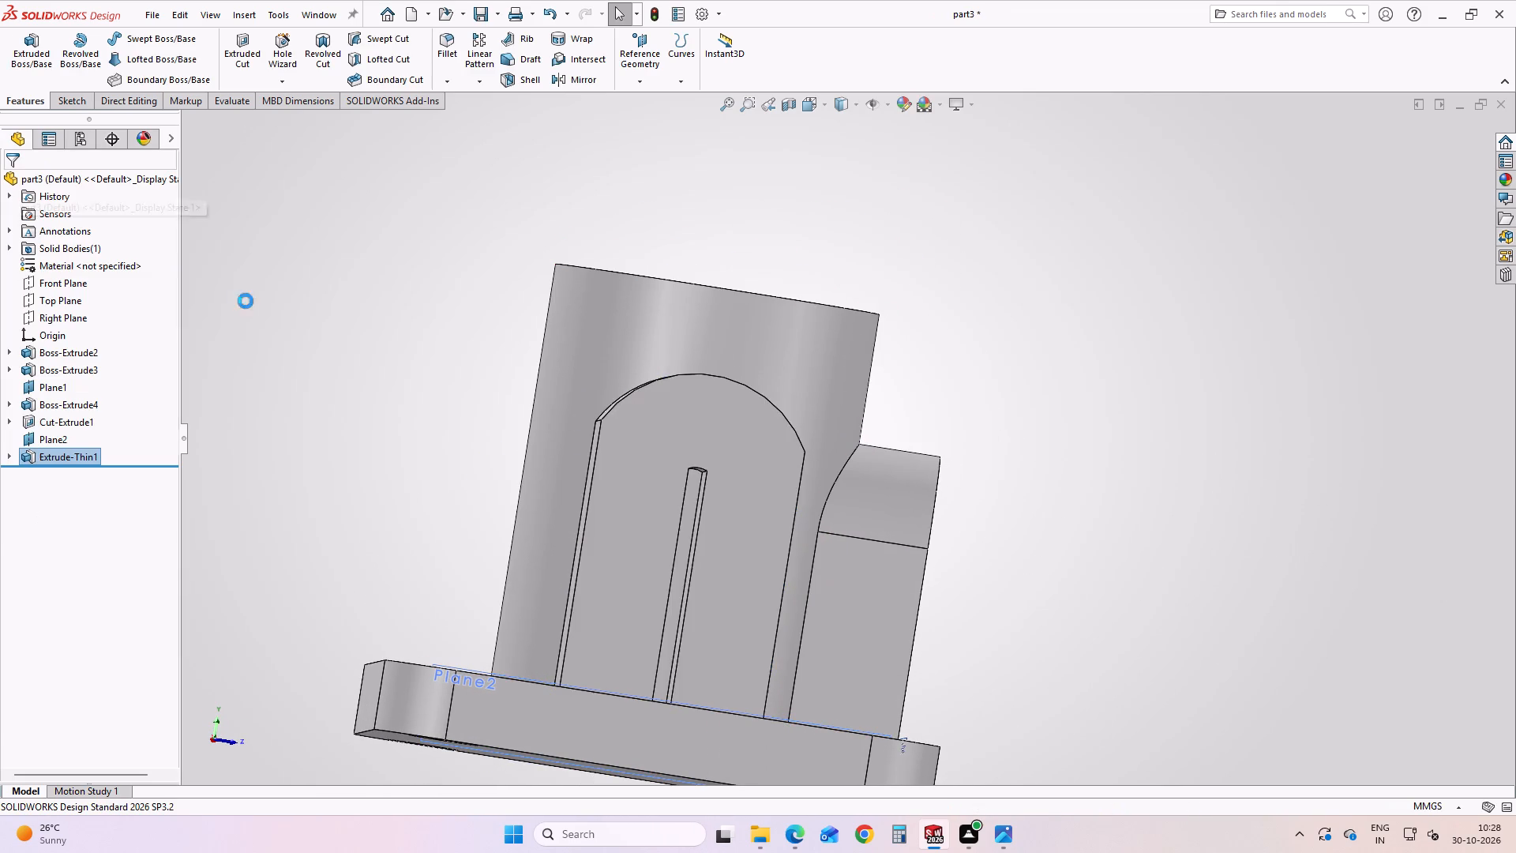
Reopen the side arch's sketch and close the base of the leg farther from the front arch with a 10 mm horizontal line.
{"action": "middle_click_drag", "start_coordinate": [752, 614], "coordinate": [731, 607]}
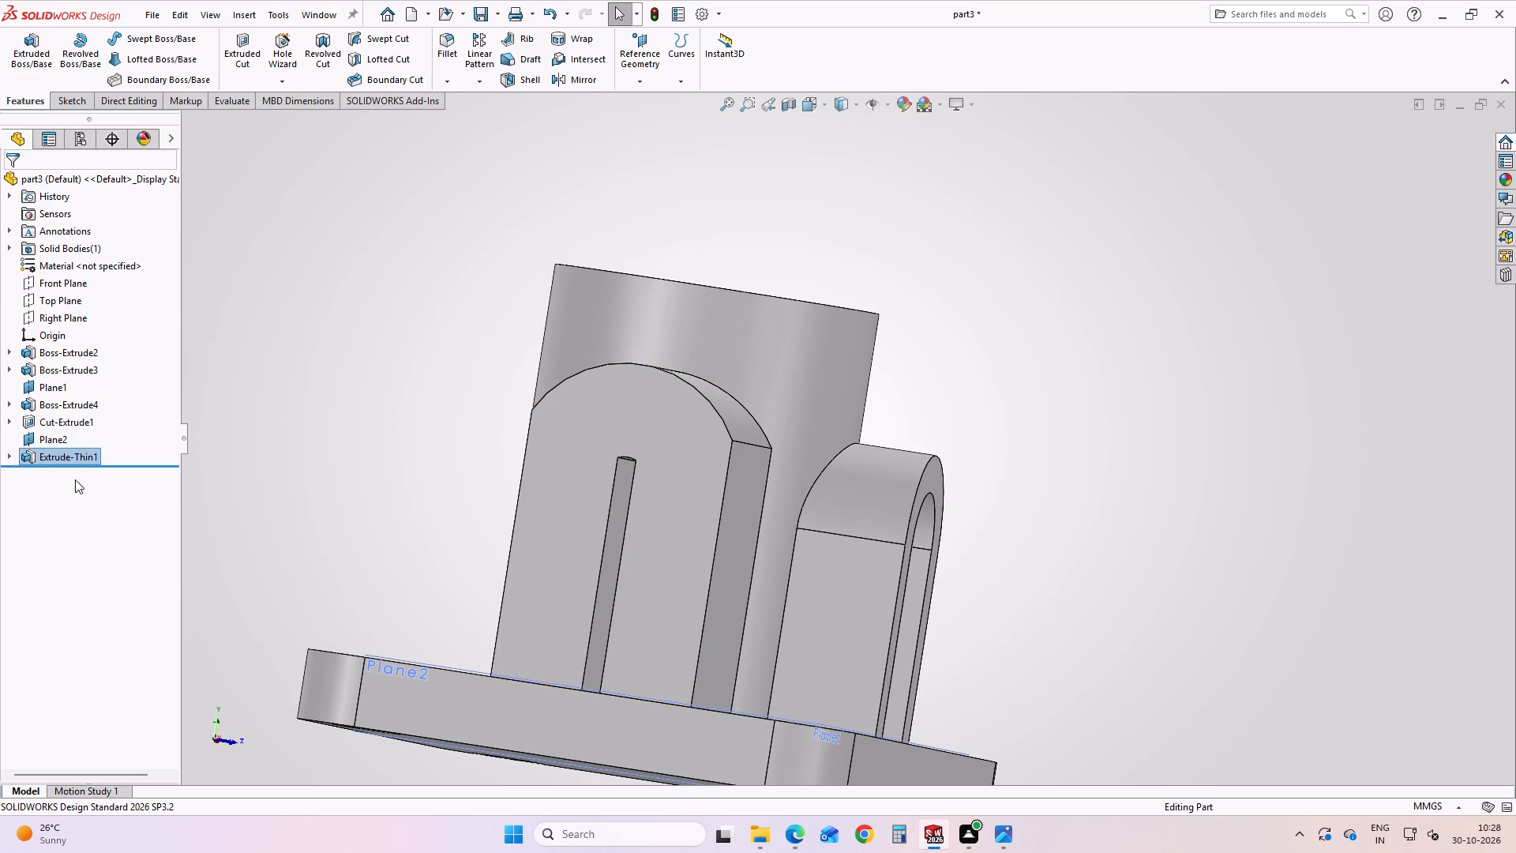
{"action": "left_click", "coordinate": [58, 458]}
{"action": "left_click", "coordinate": [99, 411]}
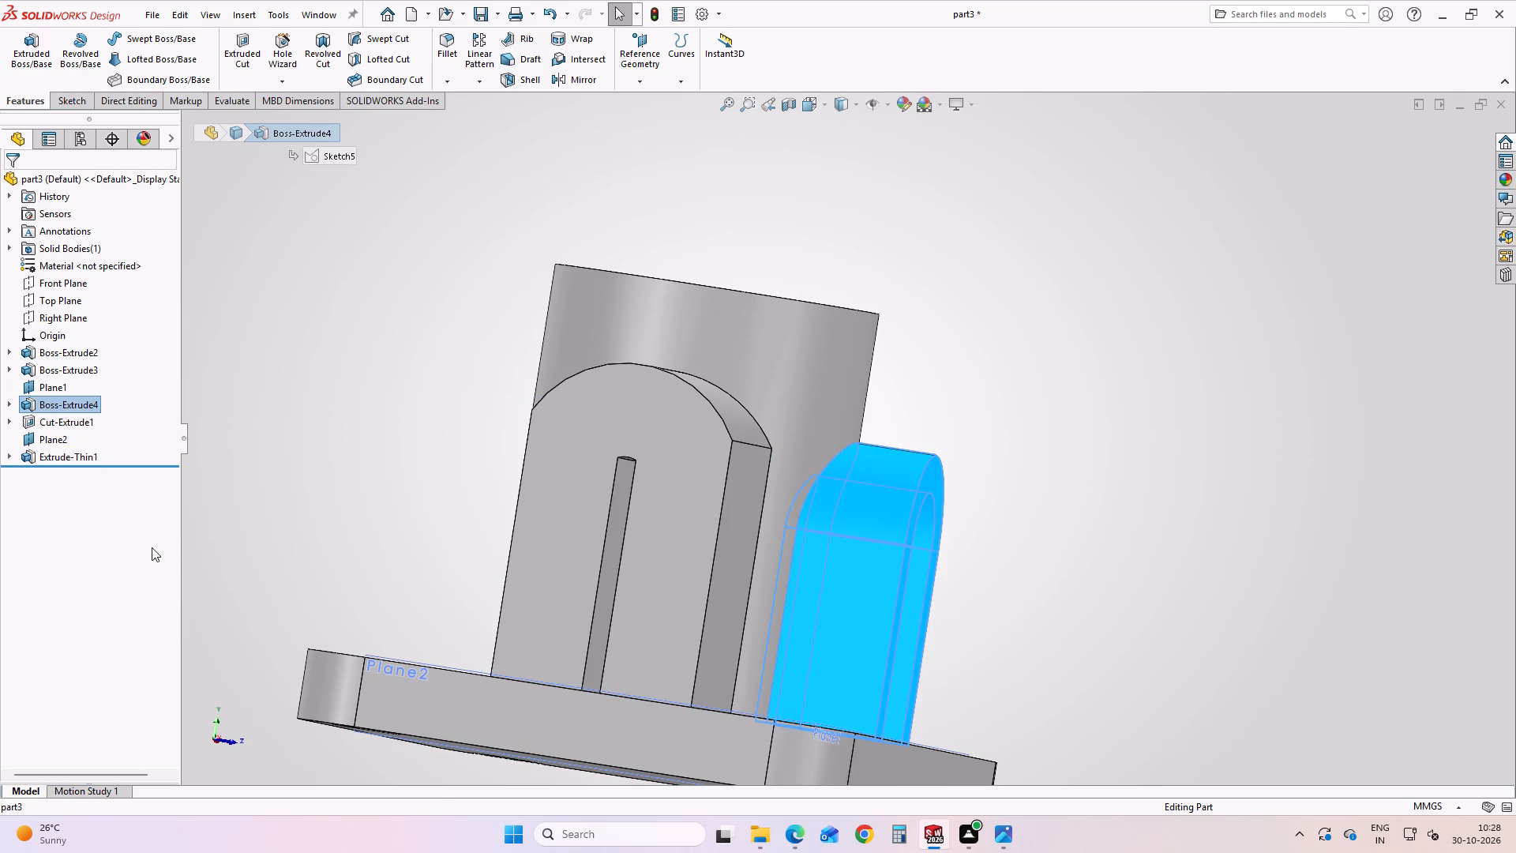
{"action": "left_click", "coordinate": [152, 547]}
{"action": "left_click", "coordinate": [76, 451]}
{"action": "left_click", "coordinate": [117, 412]}
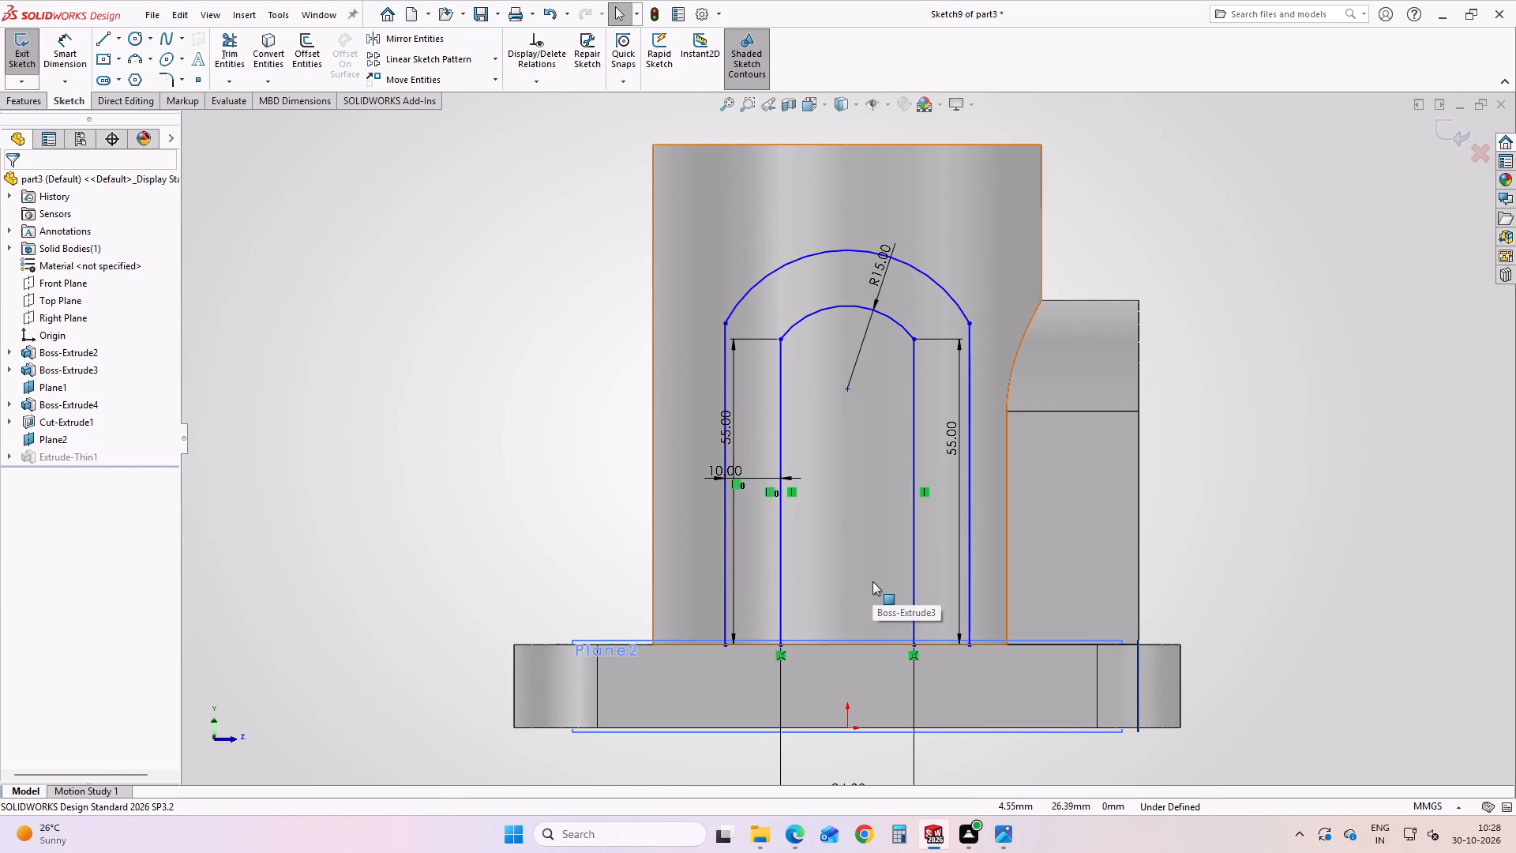
{"action": "scroll", "coordinate": [871, 581], "scroll_direction": "down", "scroll_amount": 2}
{"action": "middle_click_drag", "start_coordinate": [871, 581], "coordinate": [880, 627]}
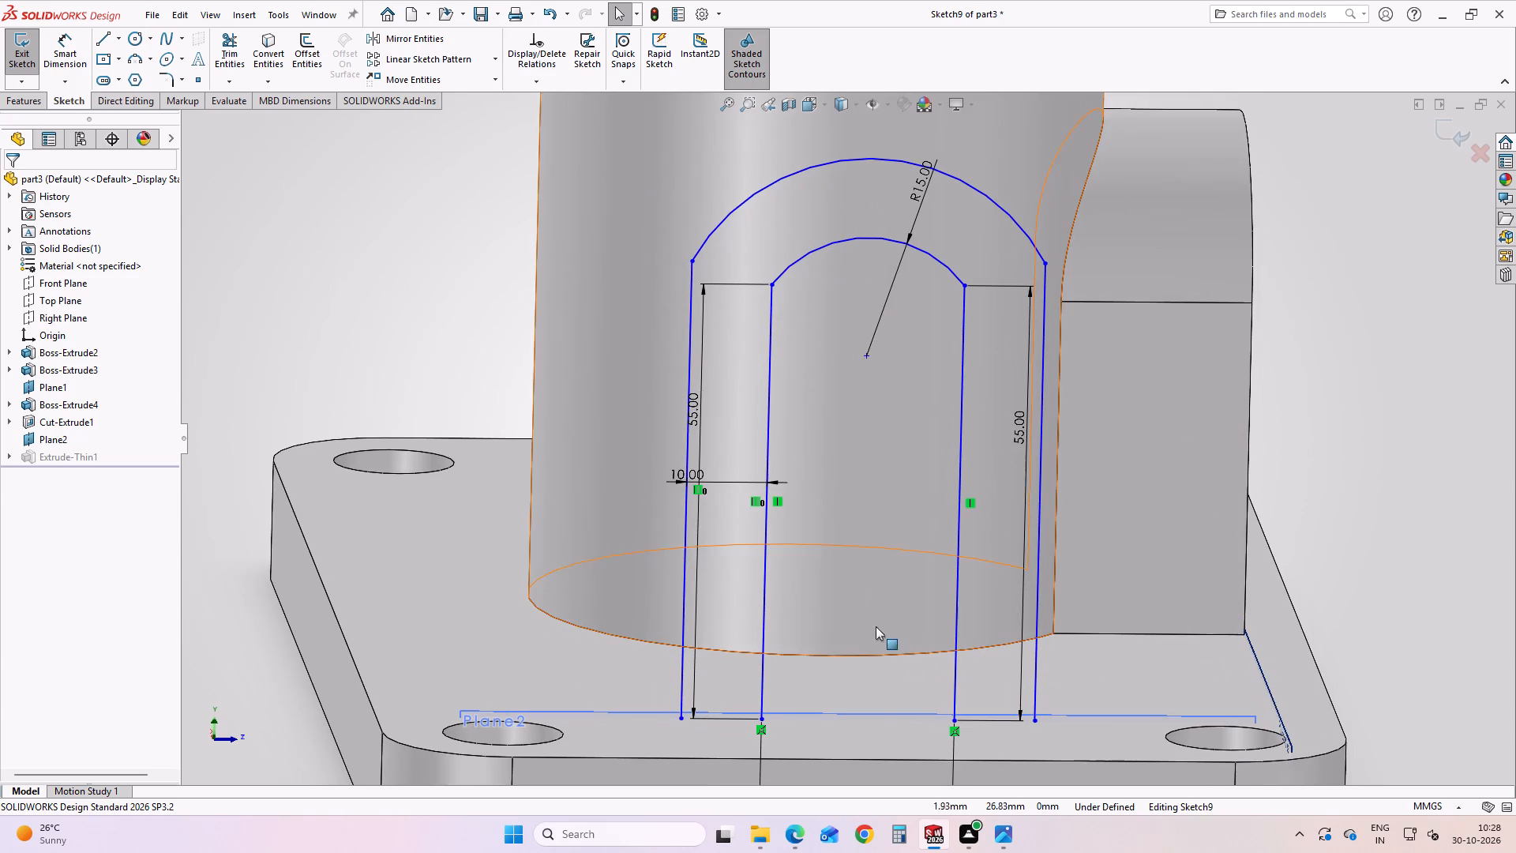
{"action": "left_click", "coordinate": [246, 238]}
{"action": "left_click", "coordinate": [106, 42]}
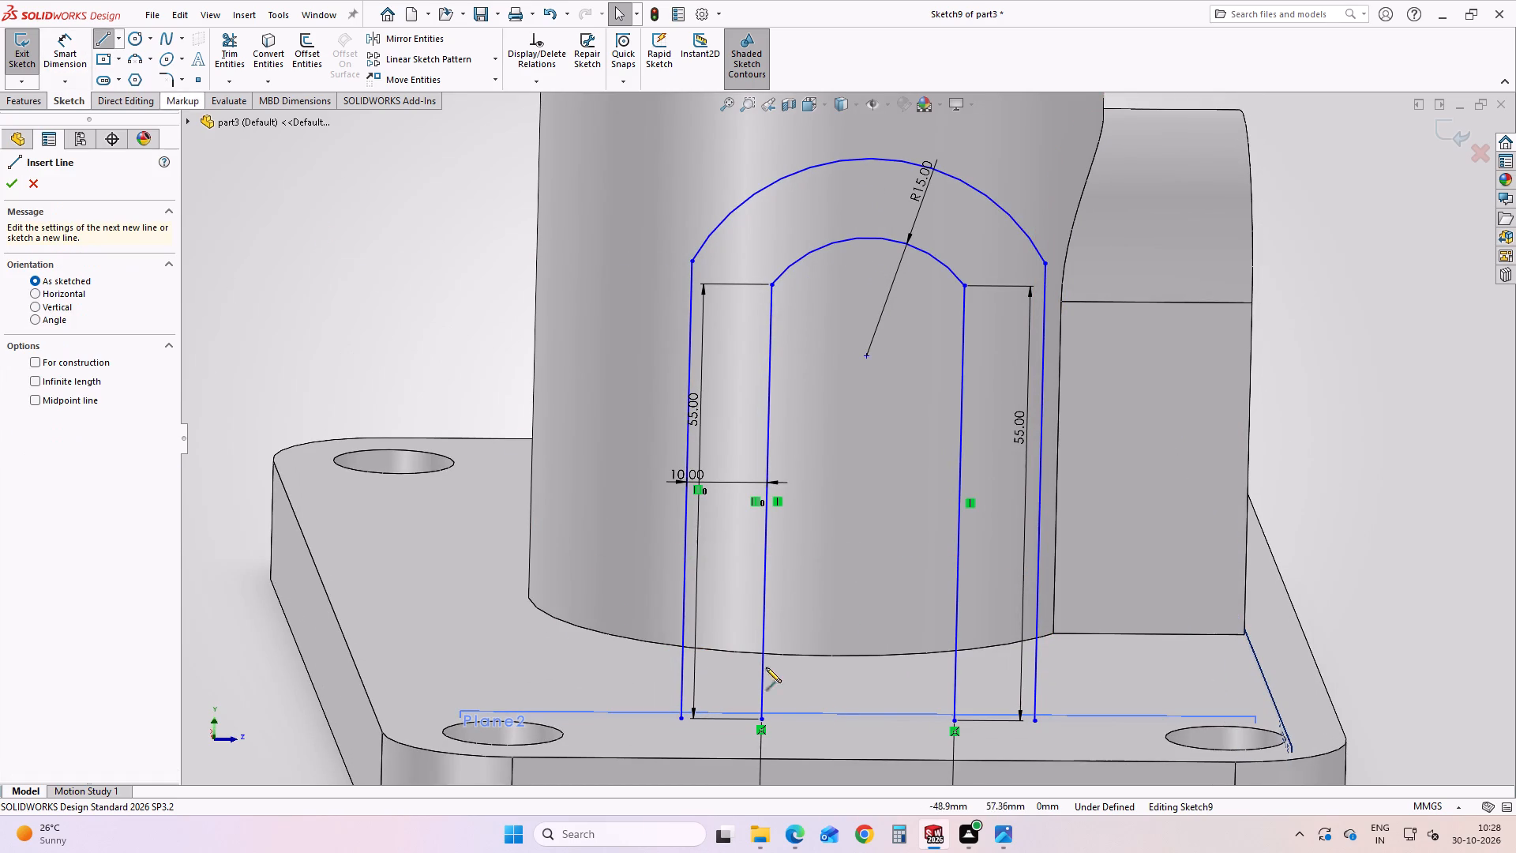
{"action": "left_click", "coordinate": [685, 716]}
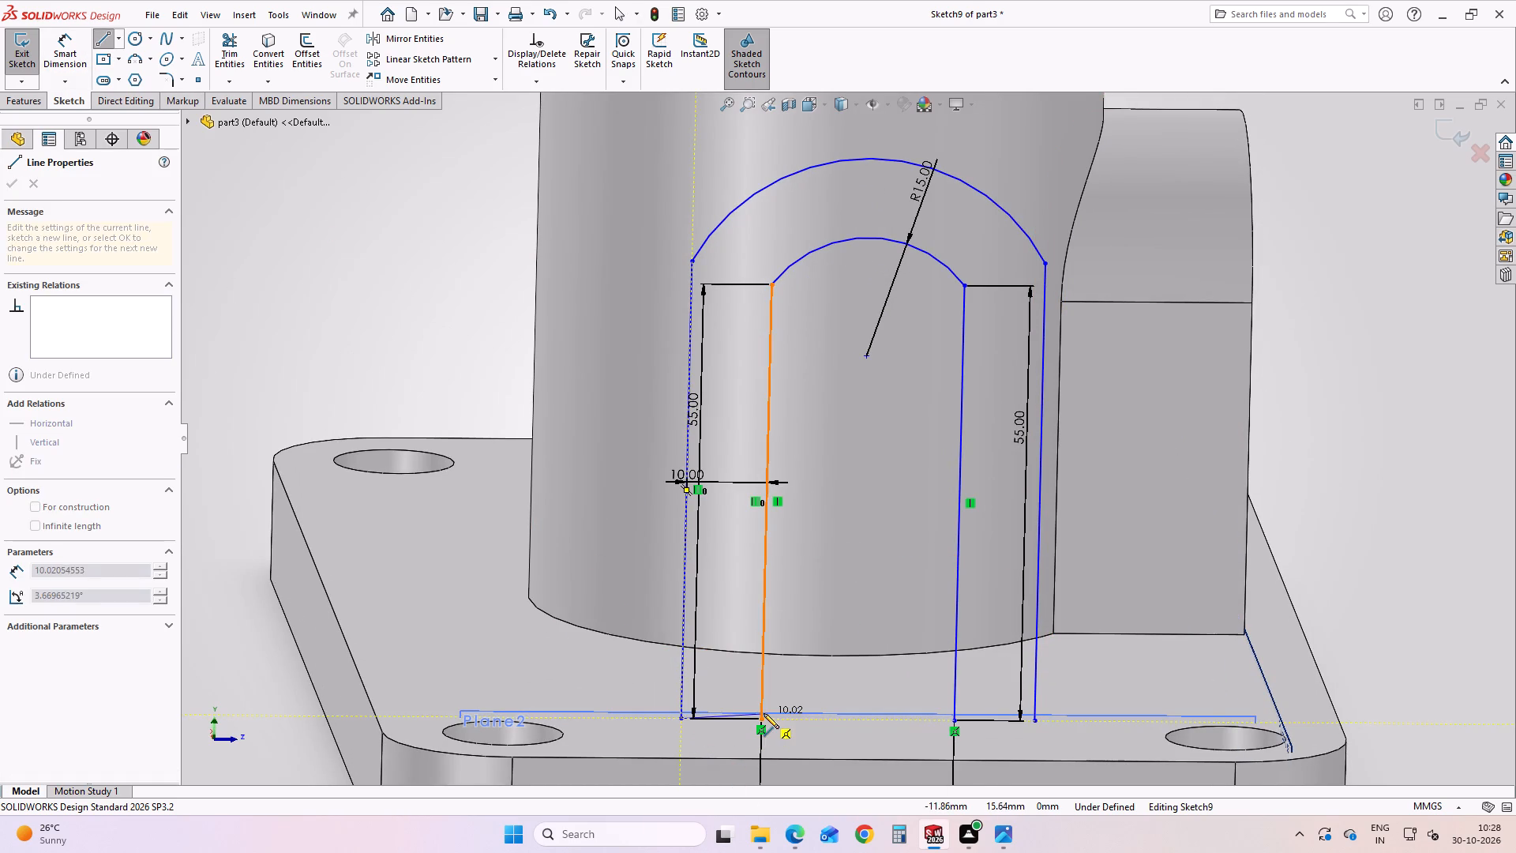
{"action": "left_click", "coordinate": [761, 722]}
Close the base of the side arch's other leg with a 10 mm horizontal line and exit the sketch.
{"action": "scroll", "coordinate": [806, 733], "scroll_direction": "up", "scroll_amount": 2}
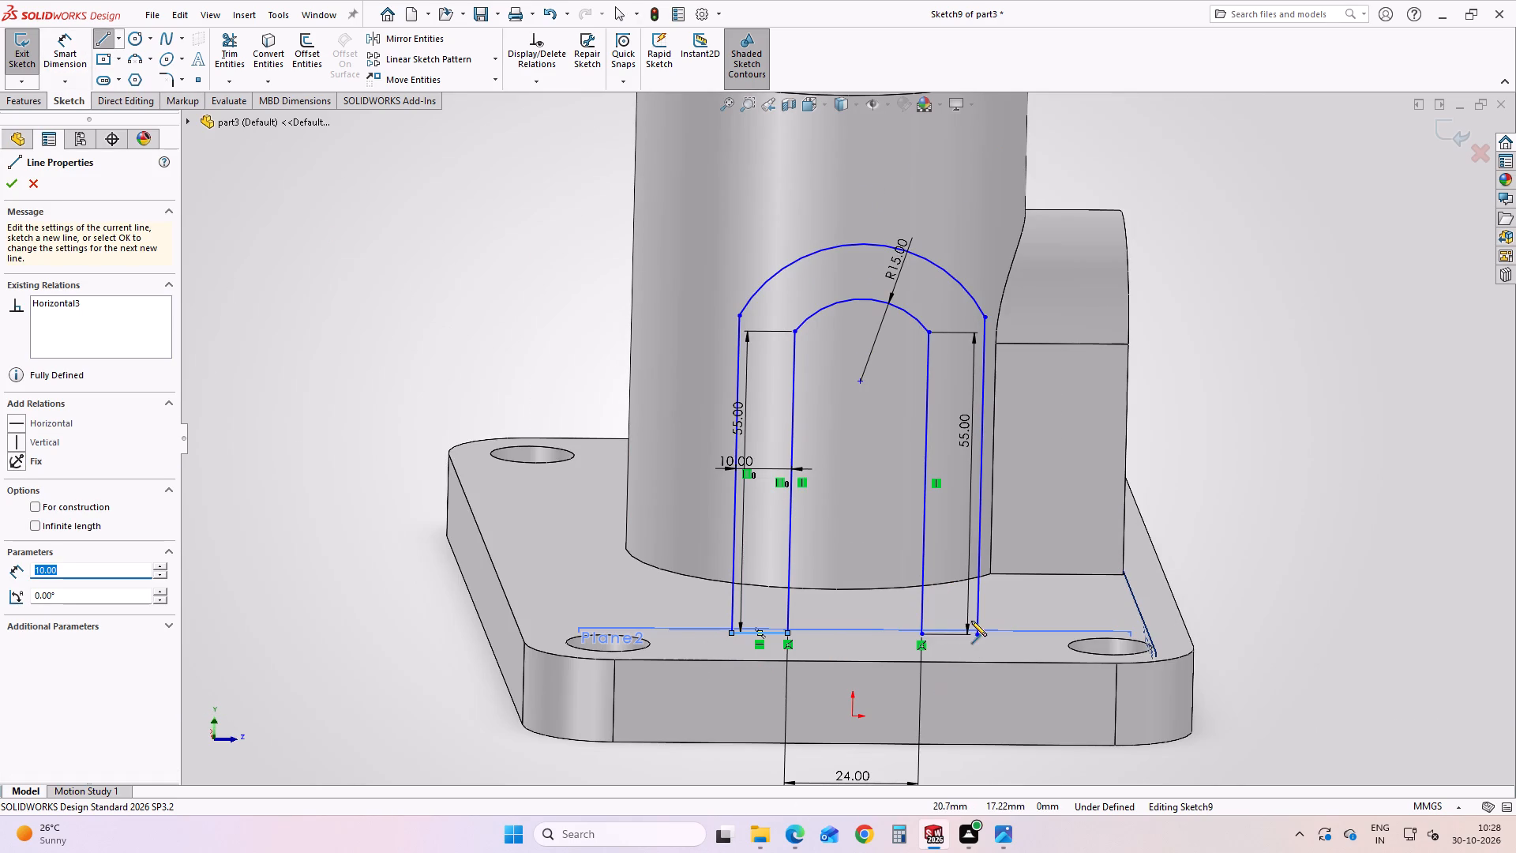
{"action": "left_click", "coordinate": [919, 635]}
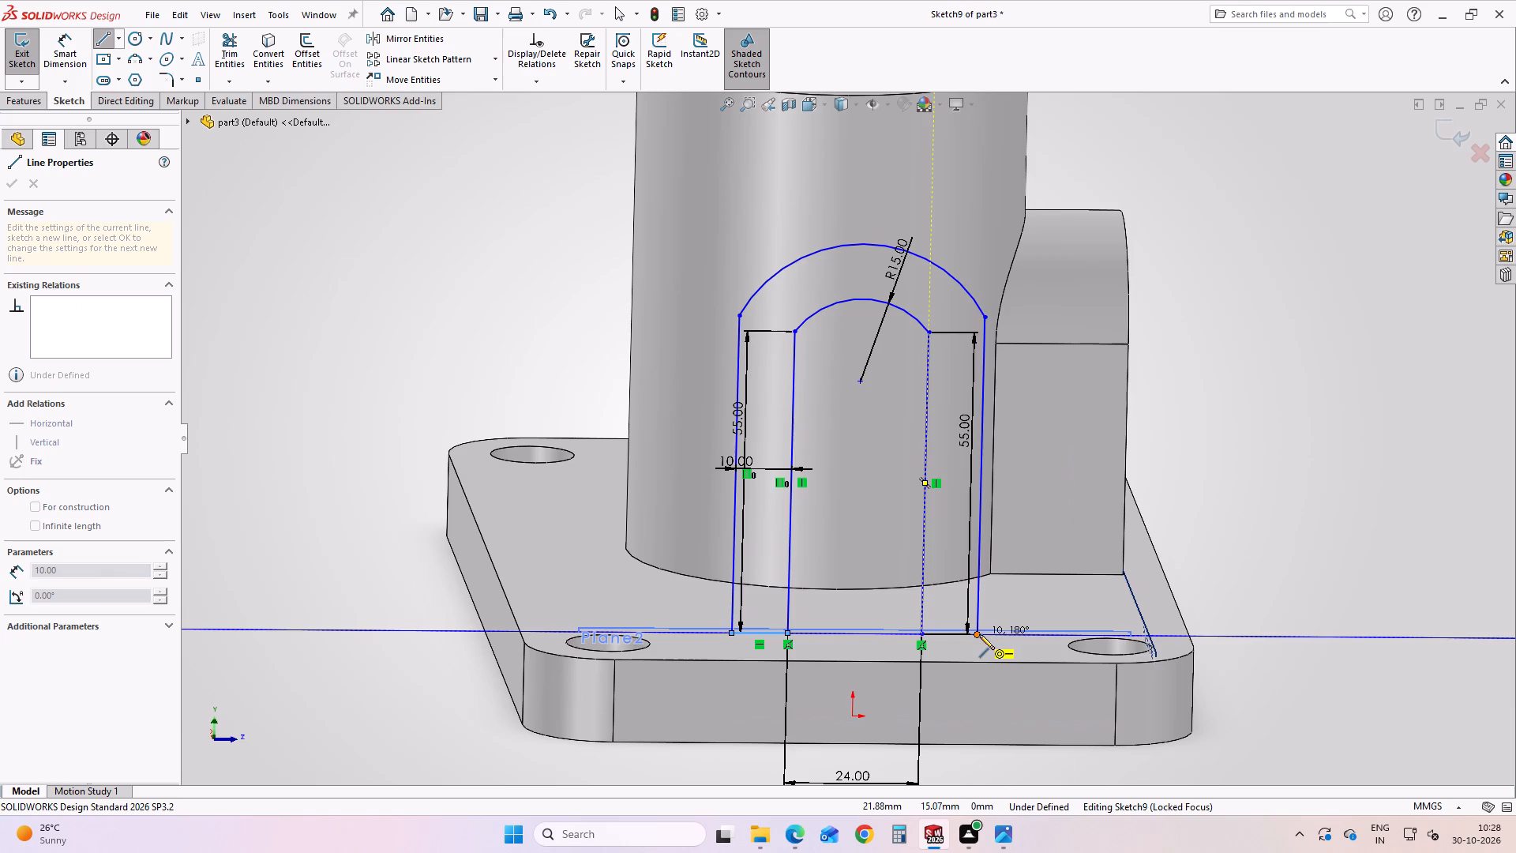
{"action": "left_click", "coordinate": [979, 634]}
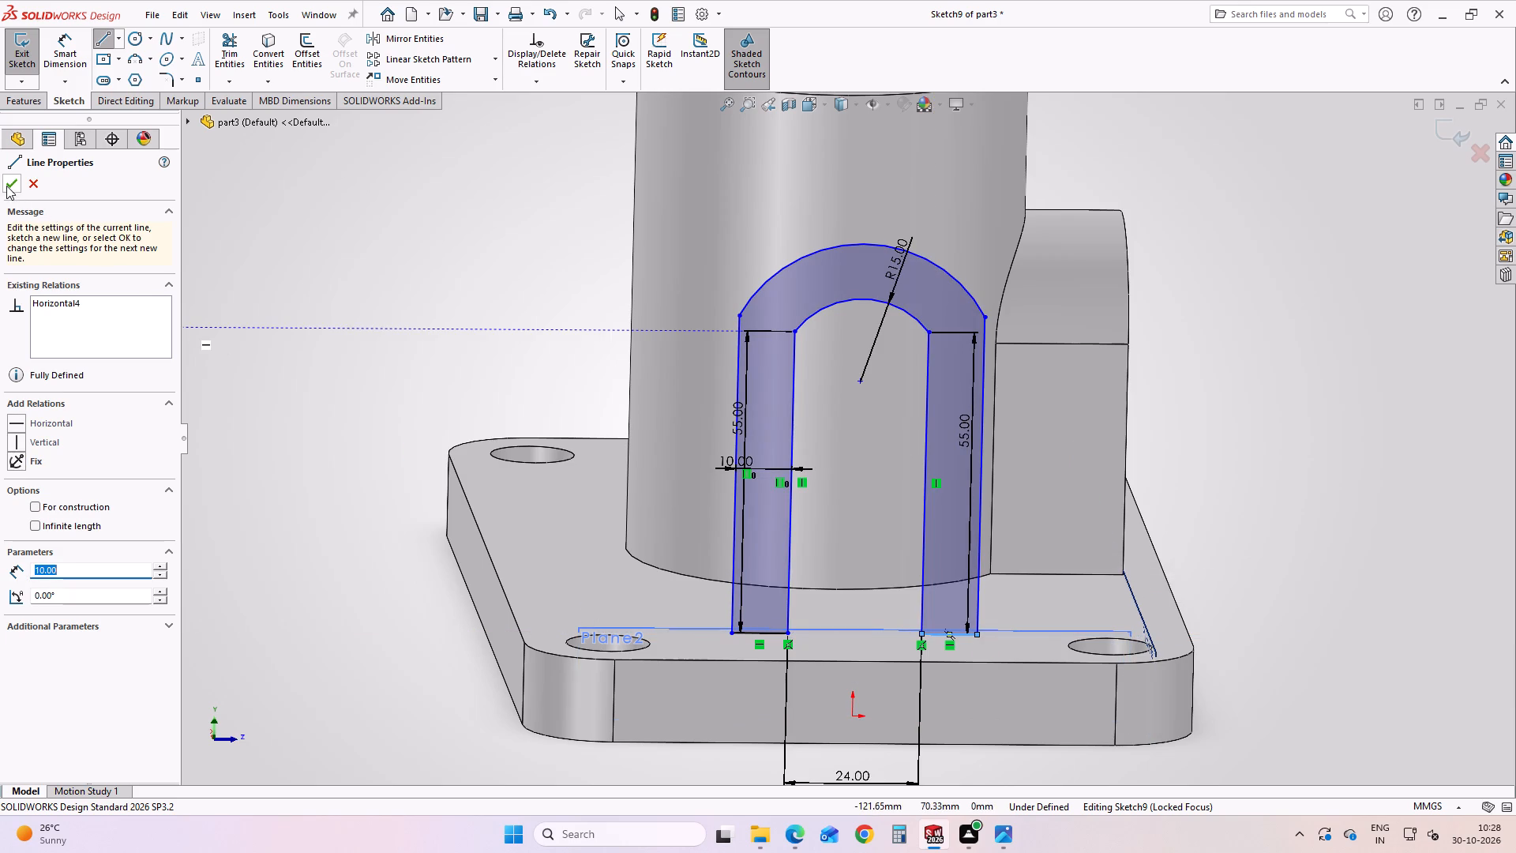
{"action": "left_click", "coordinate": [4, 183]}
{"action": "scroll", "coordinate": [333, 372], "scroll_direction": "up", "scroll_amount": 1}
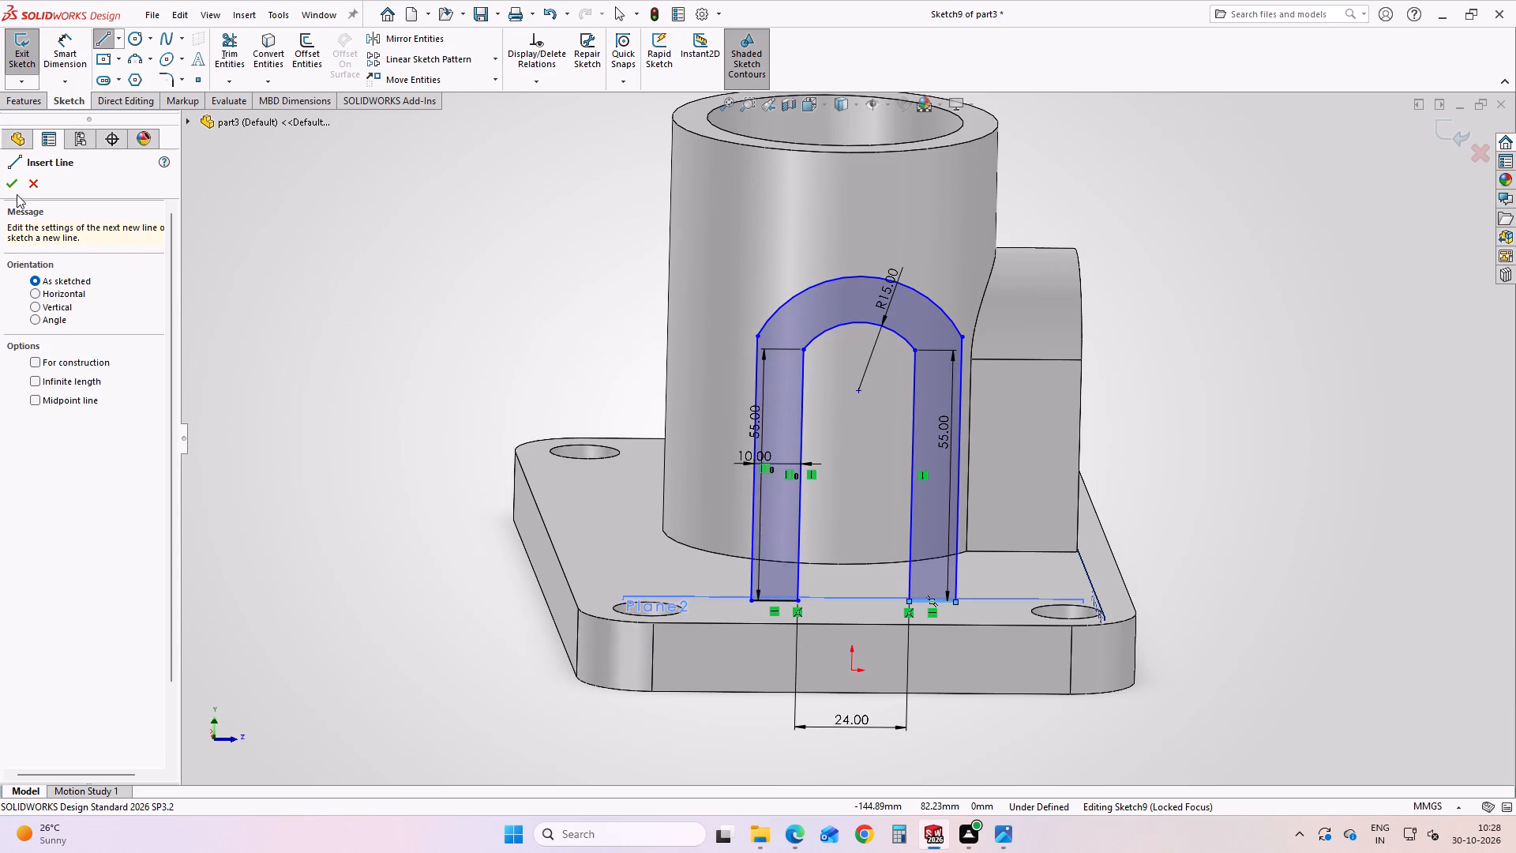
{"action": "left_click", "coordinate": [13, 189]}
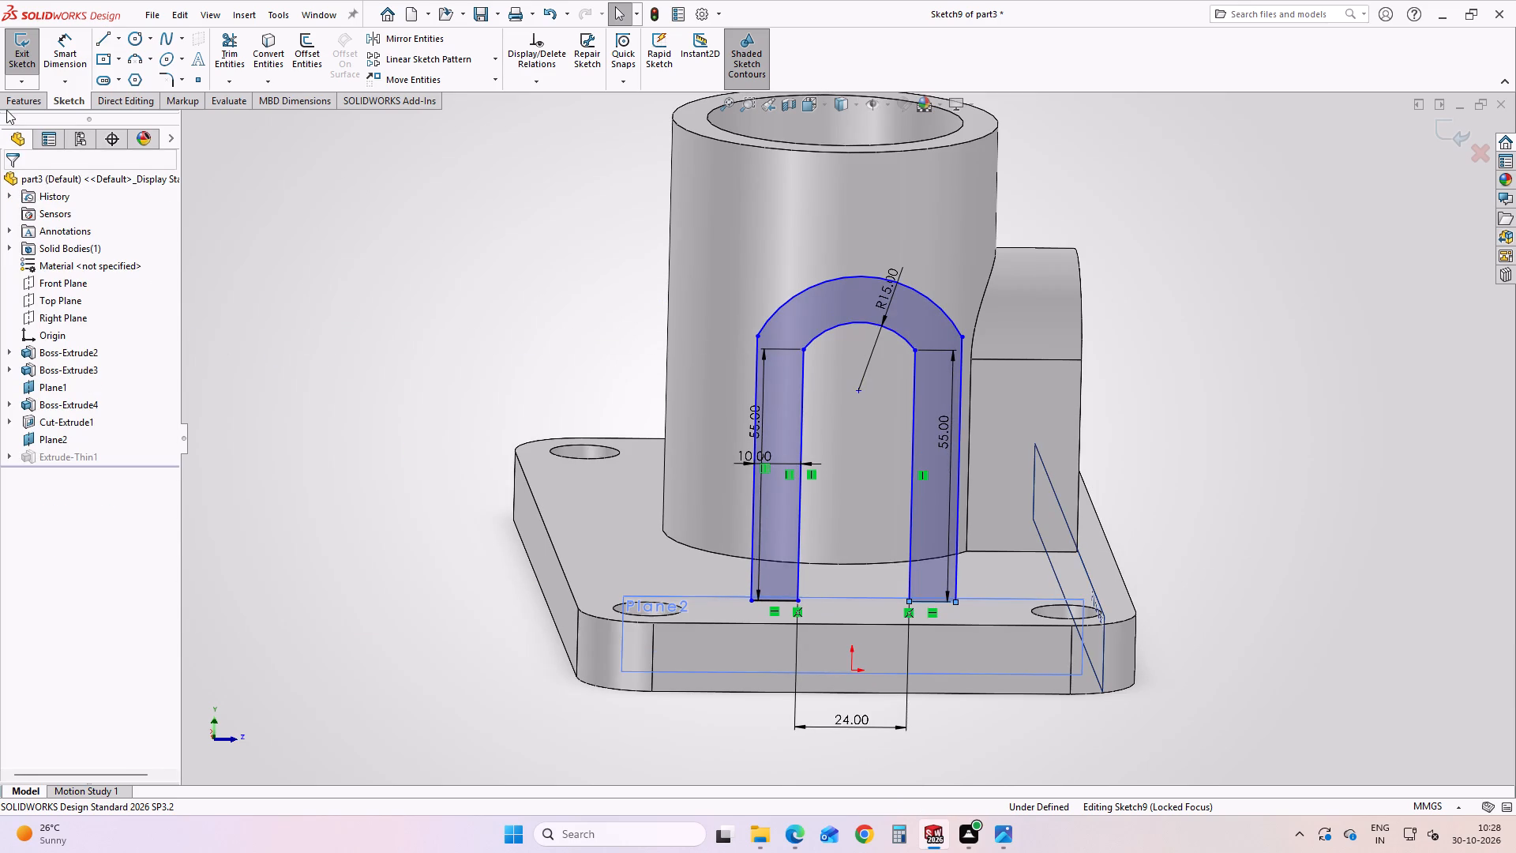
{"action": "left_click", "coordinate": [42, 97]}
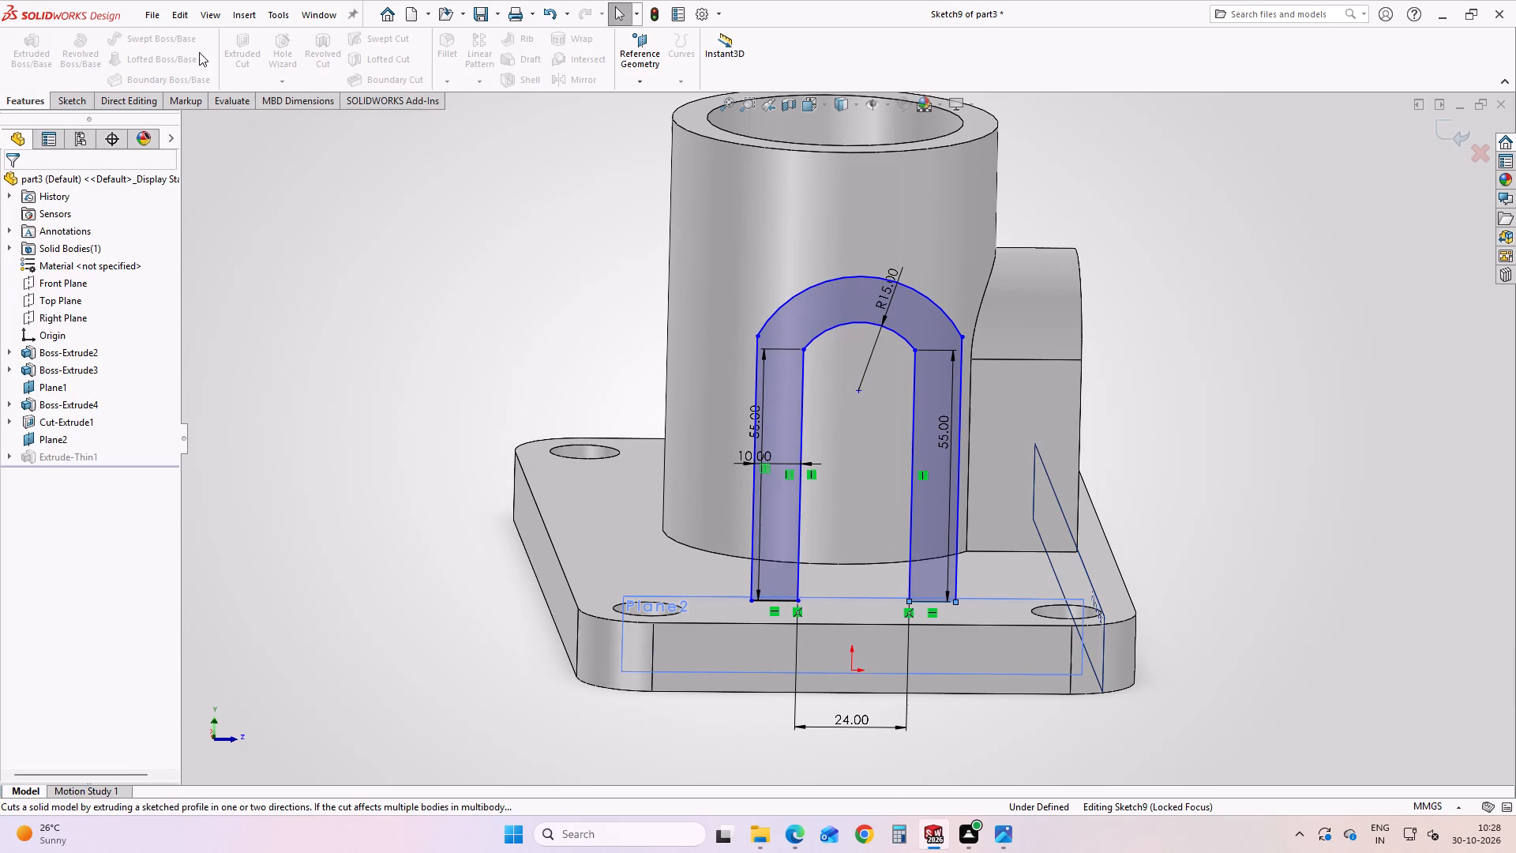
{"action": "left_click", "coordinate": [1447, 133]}
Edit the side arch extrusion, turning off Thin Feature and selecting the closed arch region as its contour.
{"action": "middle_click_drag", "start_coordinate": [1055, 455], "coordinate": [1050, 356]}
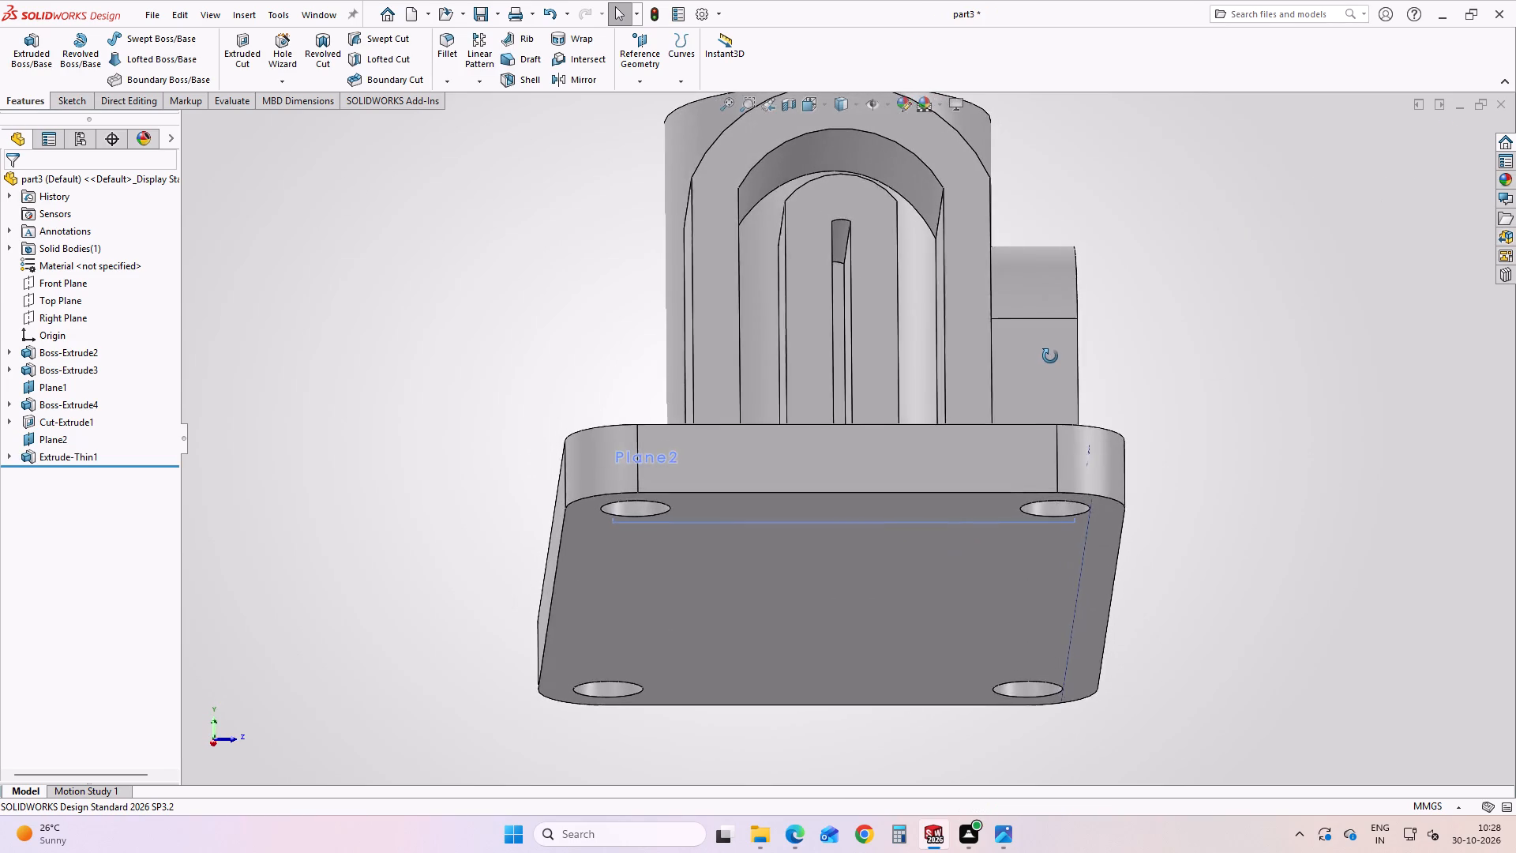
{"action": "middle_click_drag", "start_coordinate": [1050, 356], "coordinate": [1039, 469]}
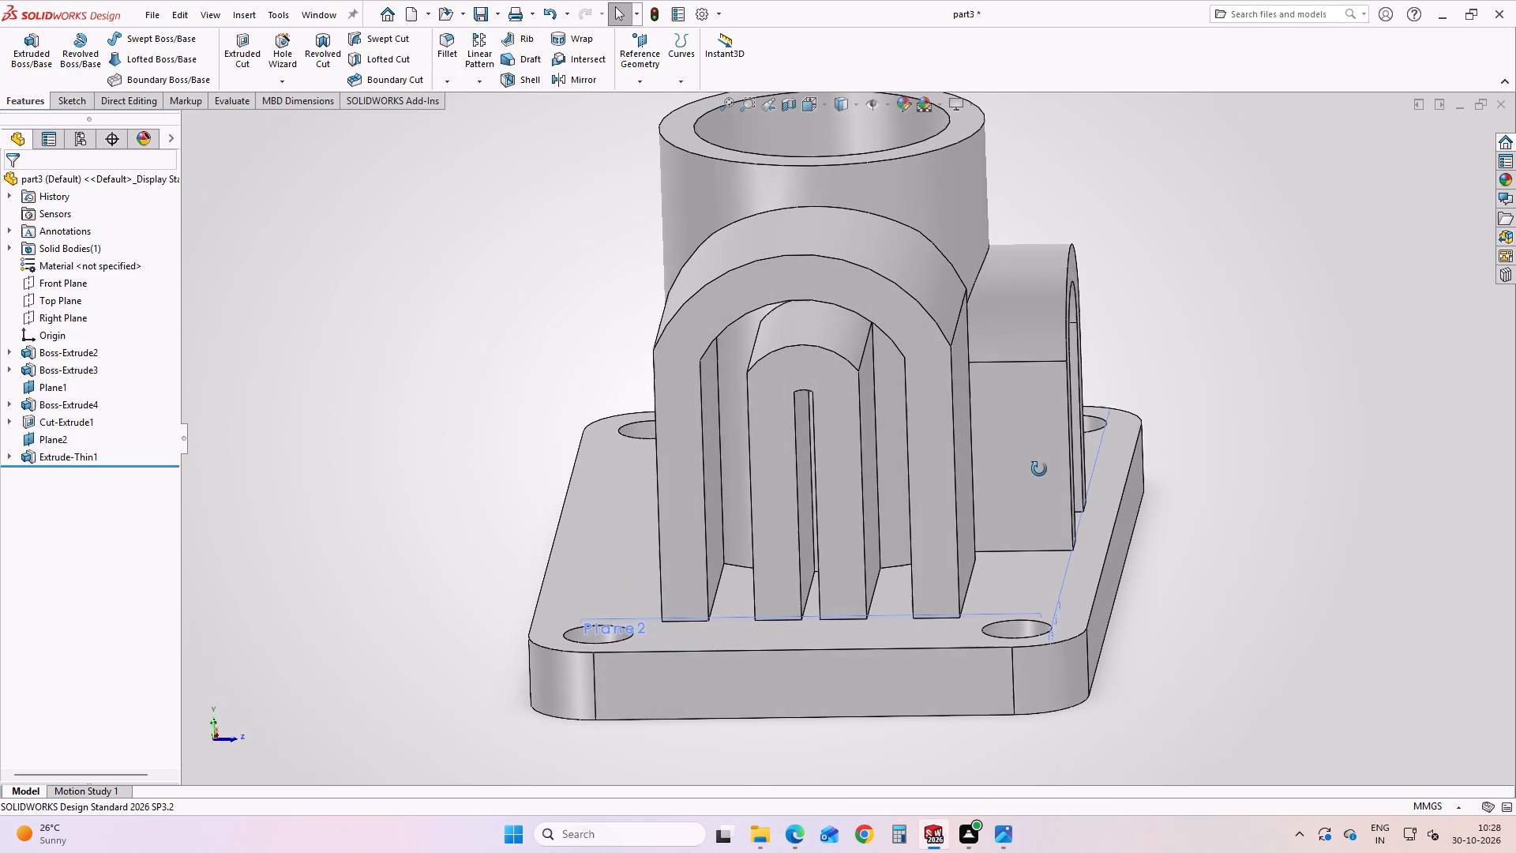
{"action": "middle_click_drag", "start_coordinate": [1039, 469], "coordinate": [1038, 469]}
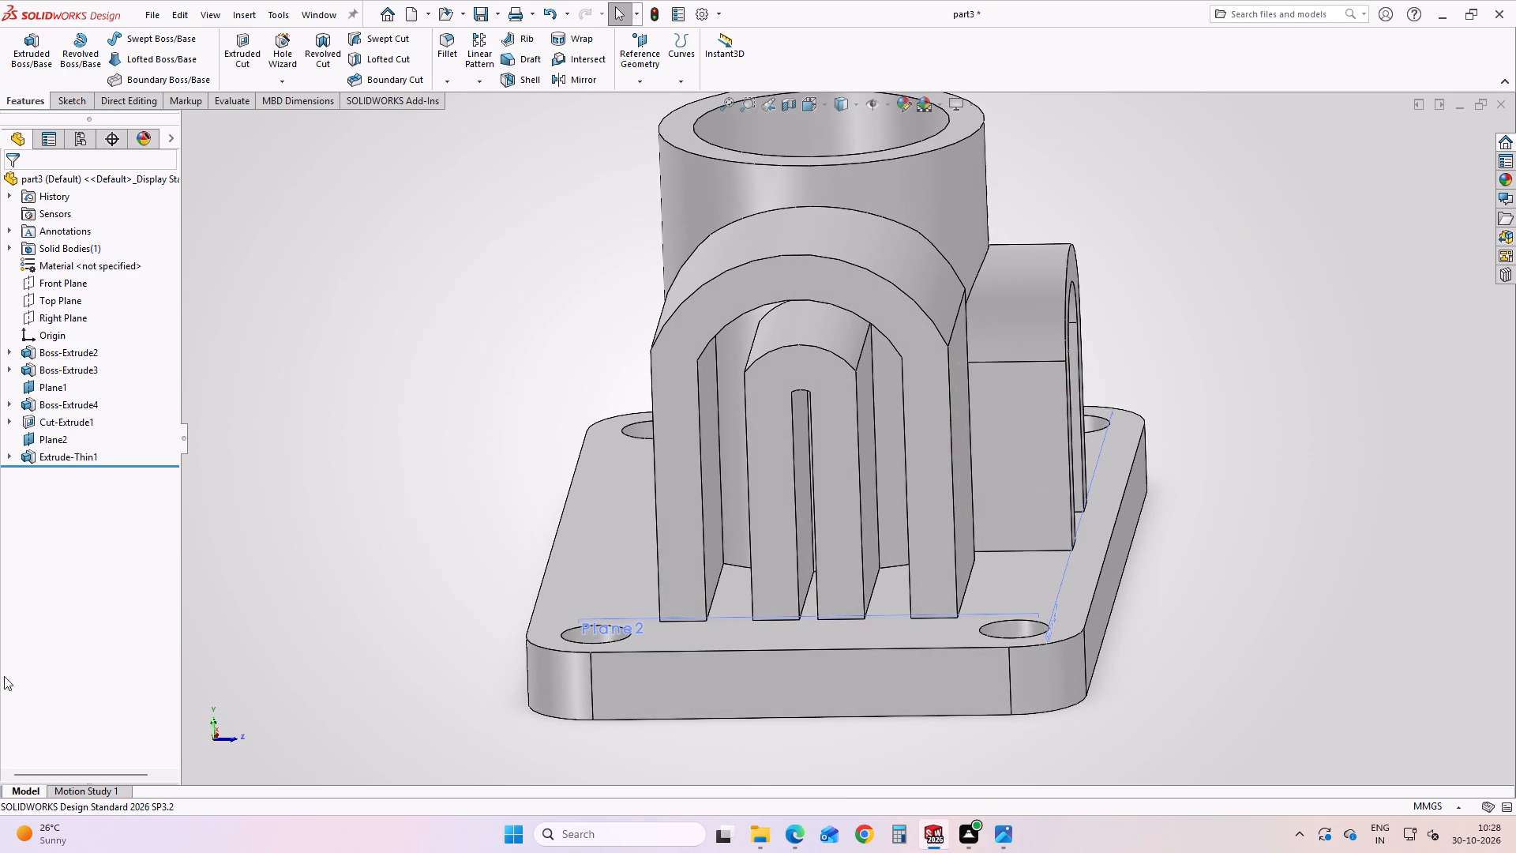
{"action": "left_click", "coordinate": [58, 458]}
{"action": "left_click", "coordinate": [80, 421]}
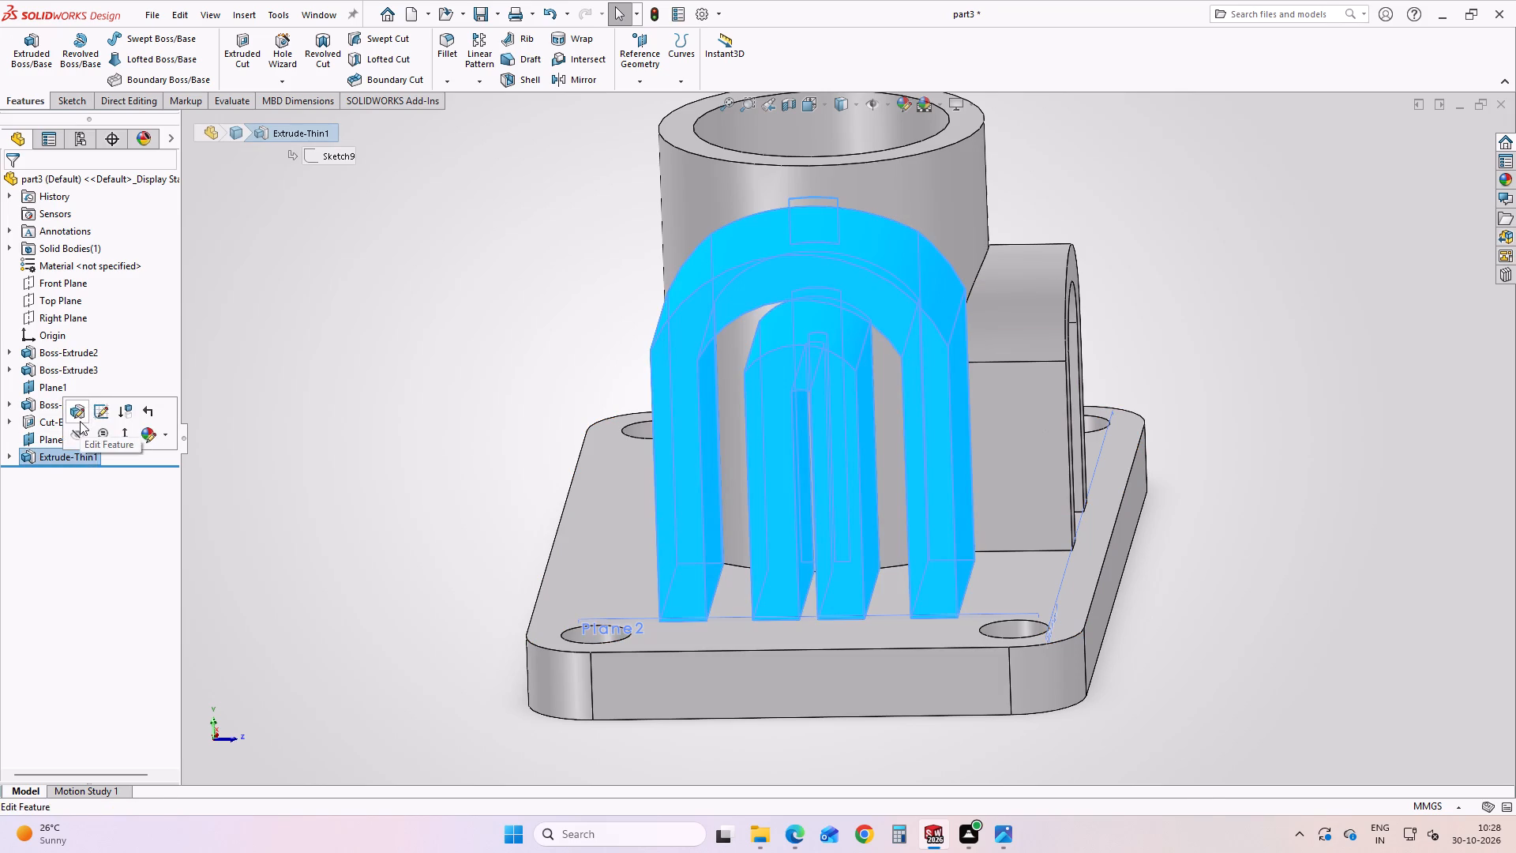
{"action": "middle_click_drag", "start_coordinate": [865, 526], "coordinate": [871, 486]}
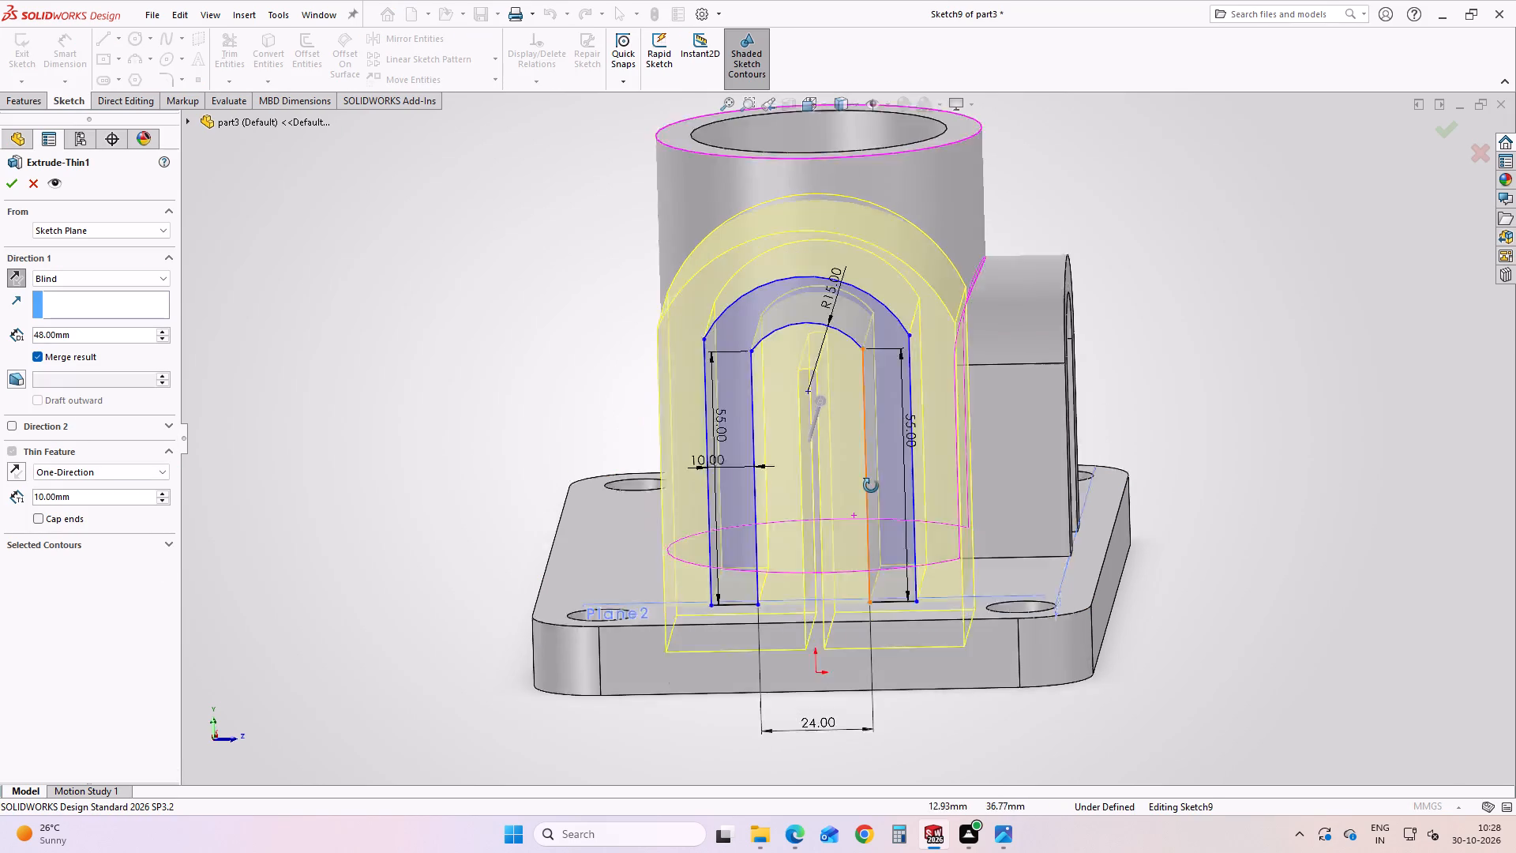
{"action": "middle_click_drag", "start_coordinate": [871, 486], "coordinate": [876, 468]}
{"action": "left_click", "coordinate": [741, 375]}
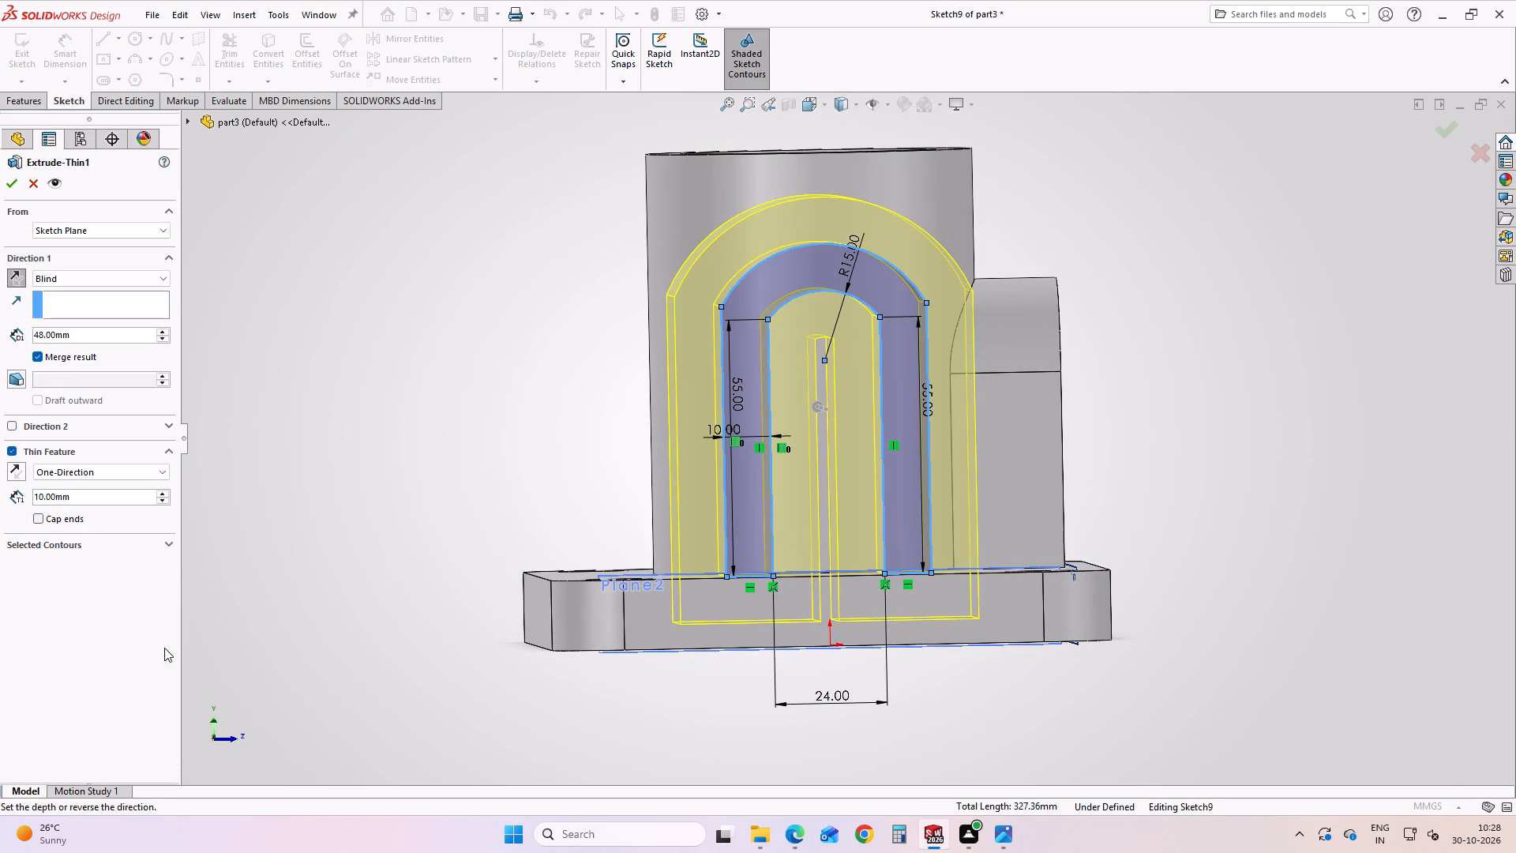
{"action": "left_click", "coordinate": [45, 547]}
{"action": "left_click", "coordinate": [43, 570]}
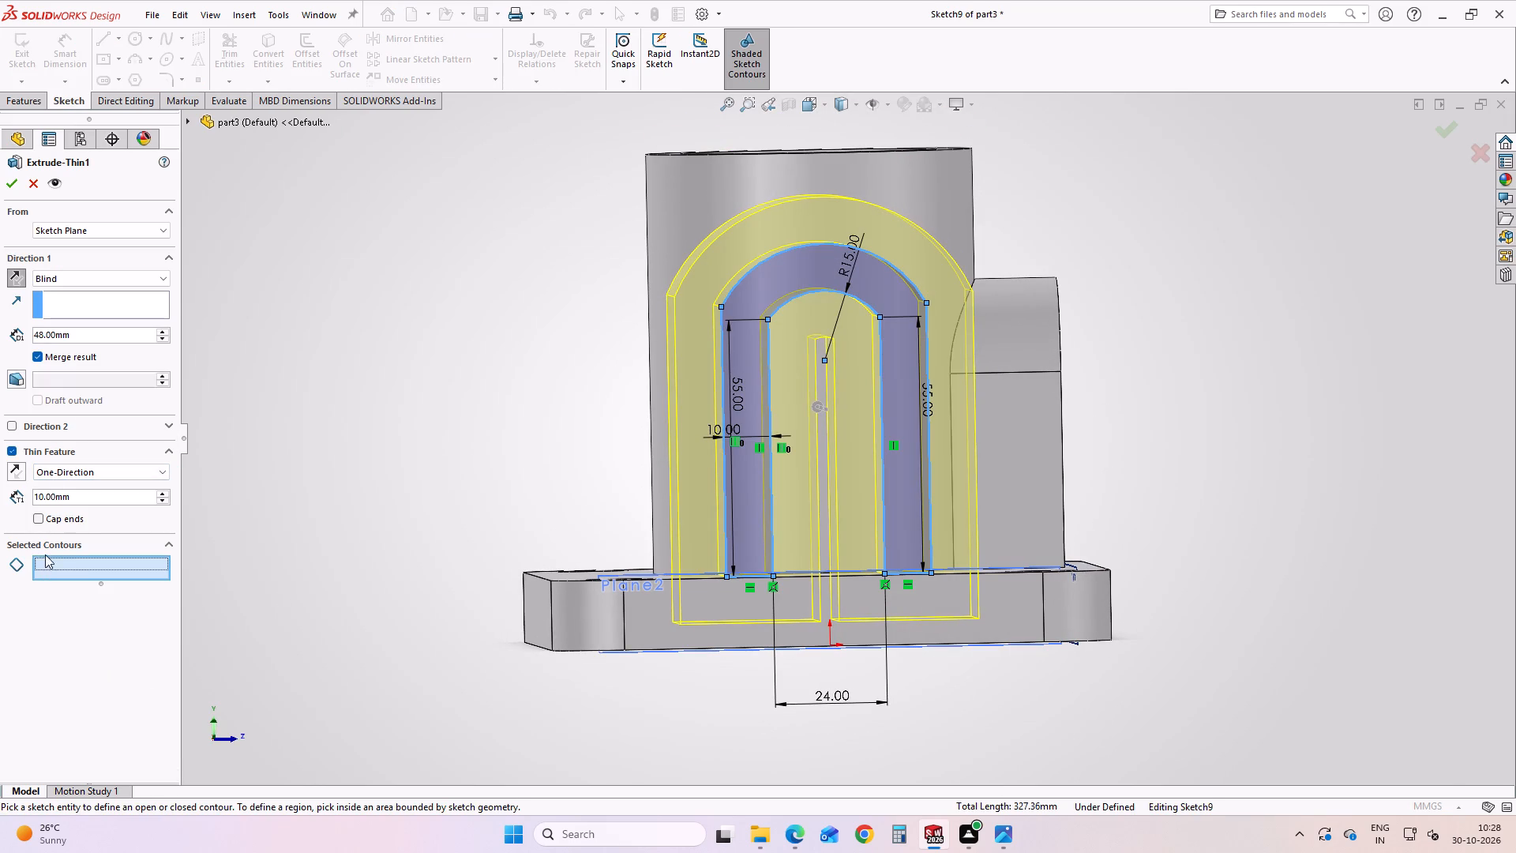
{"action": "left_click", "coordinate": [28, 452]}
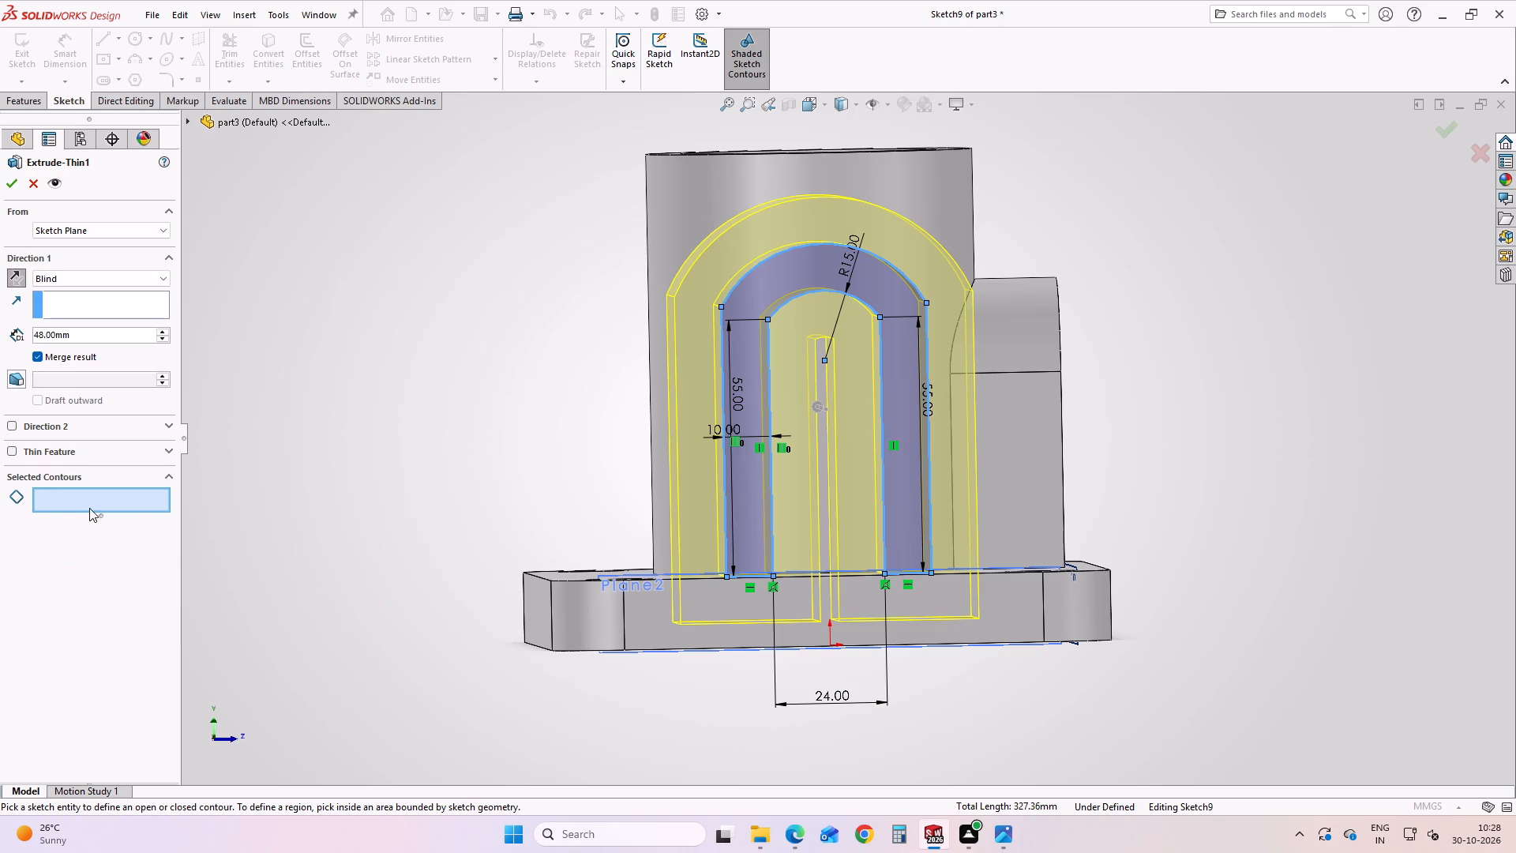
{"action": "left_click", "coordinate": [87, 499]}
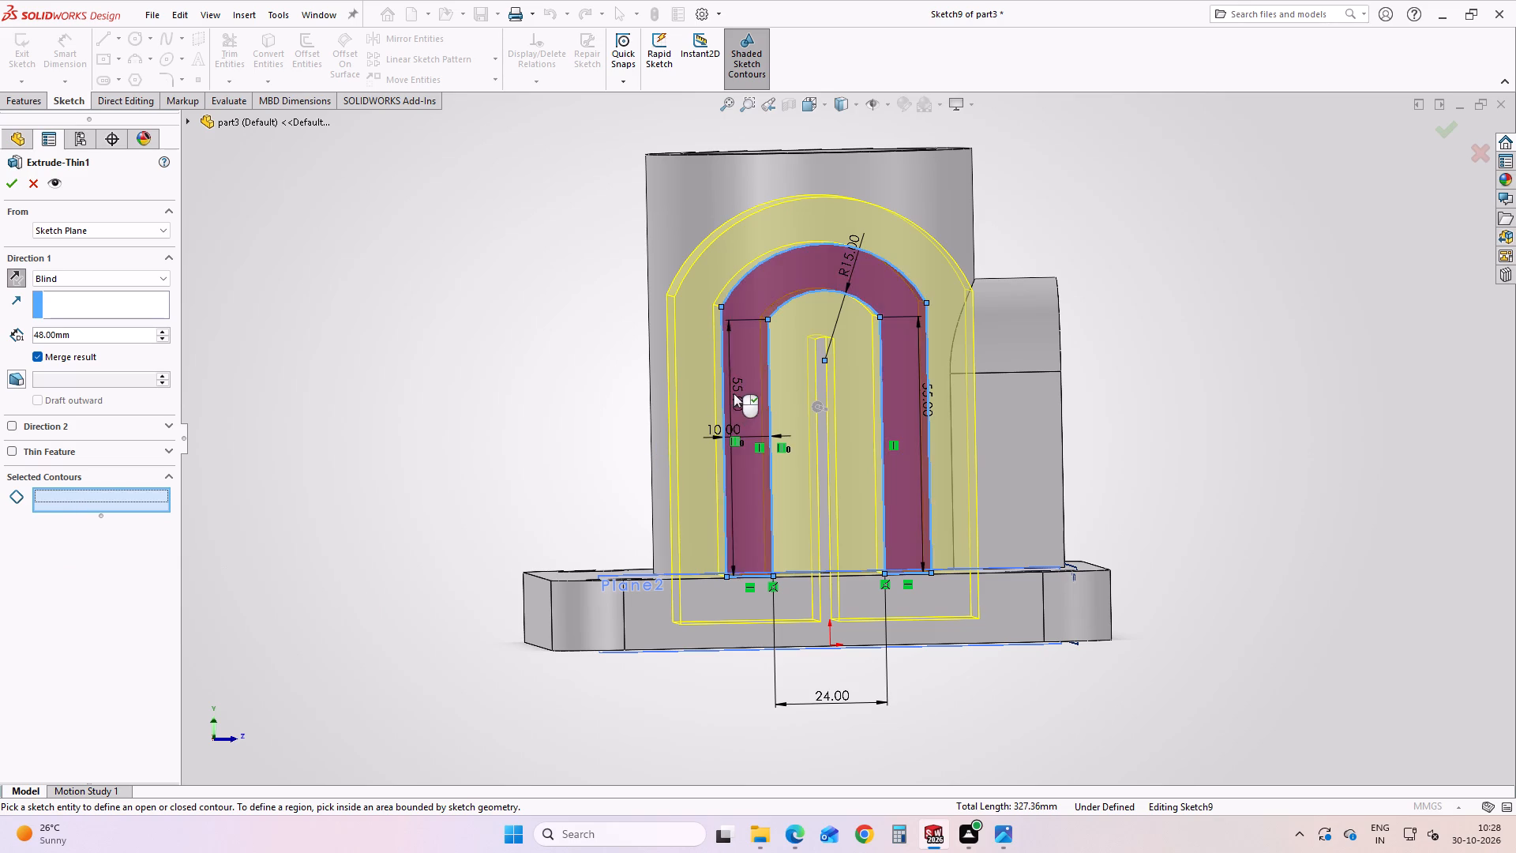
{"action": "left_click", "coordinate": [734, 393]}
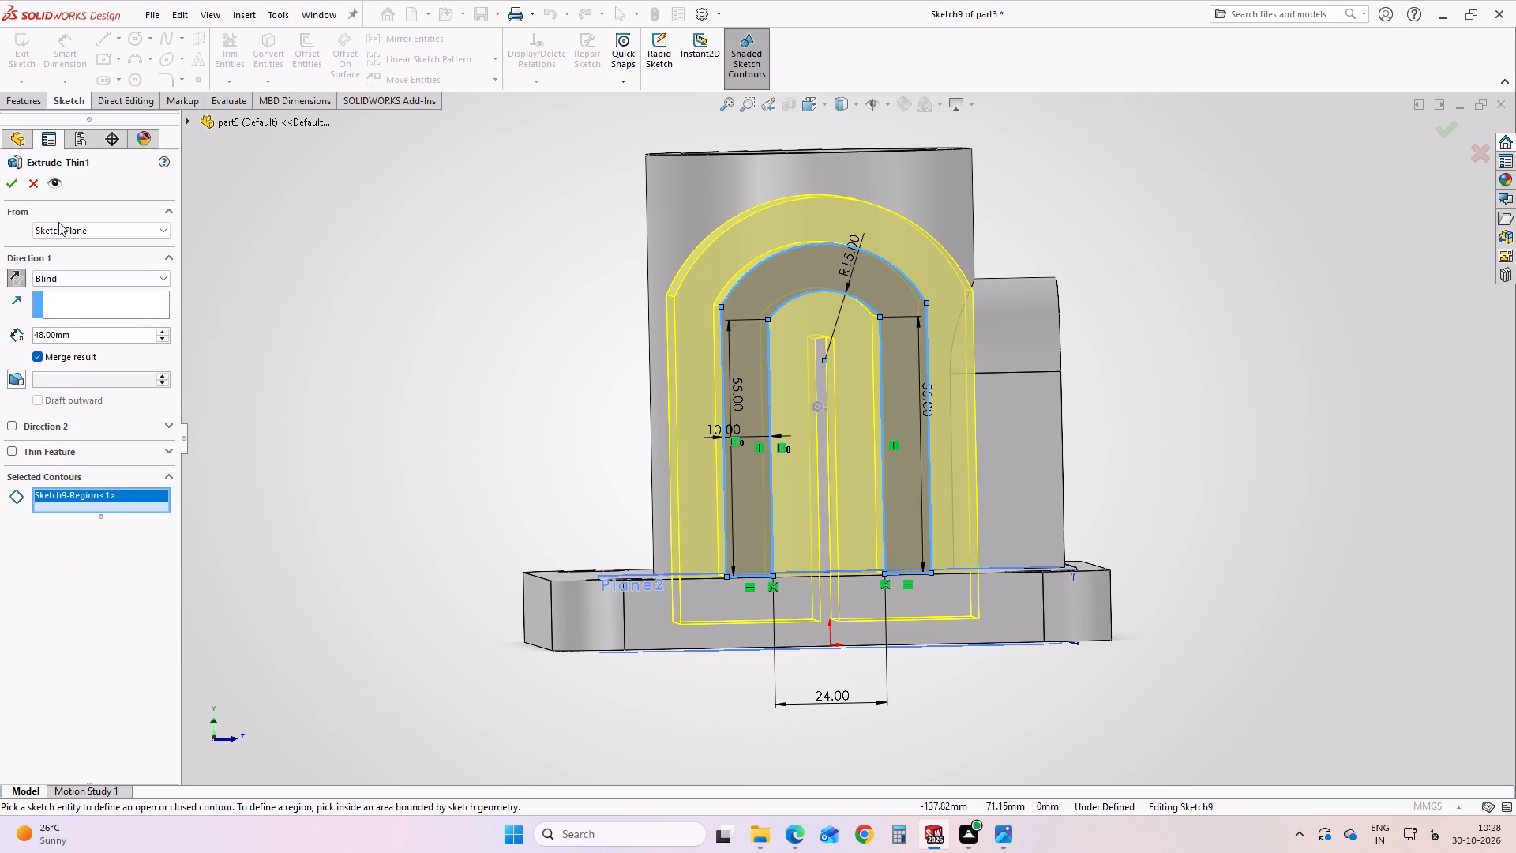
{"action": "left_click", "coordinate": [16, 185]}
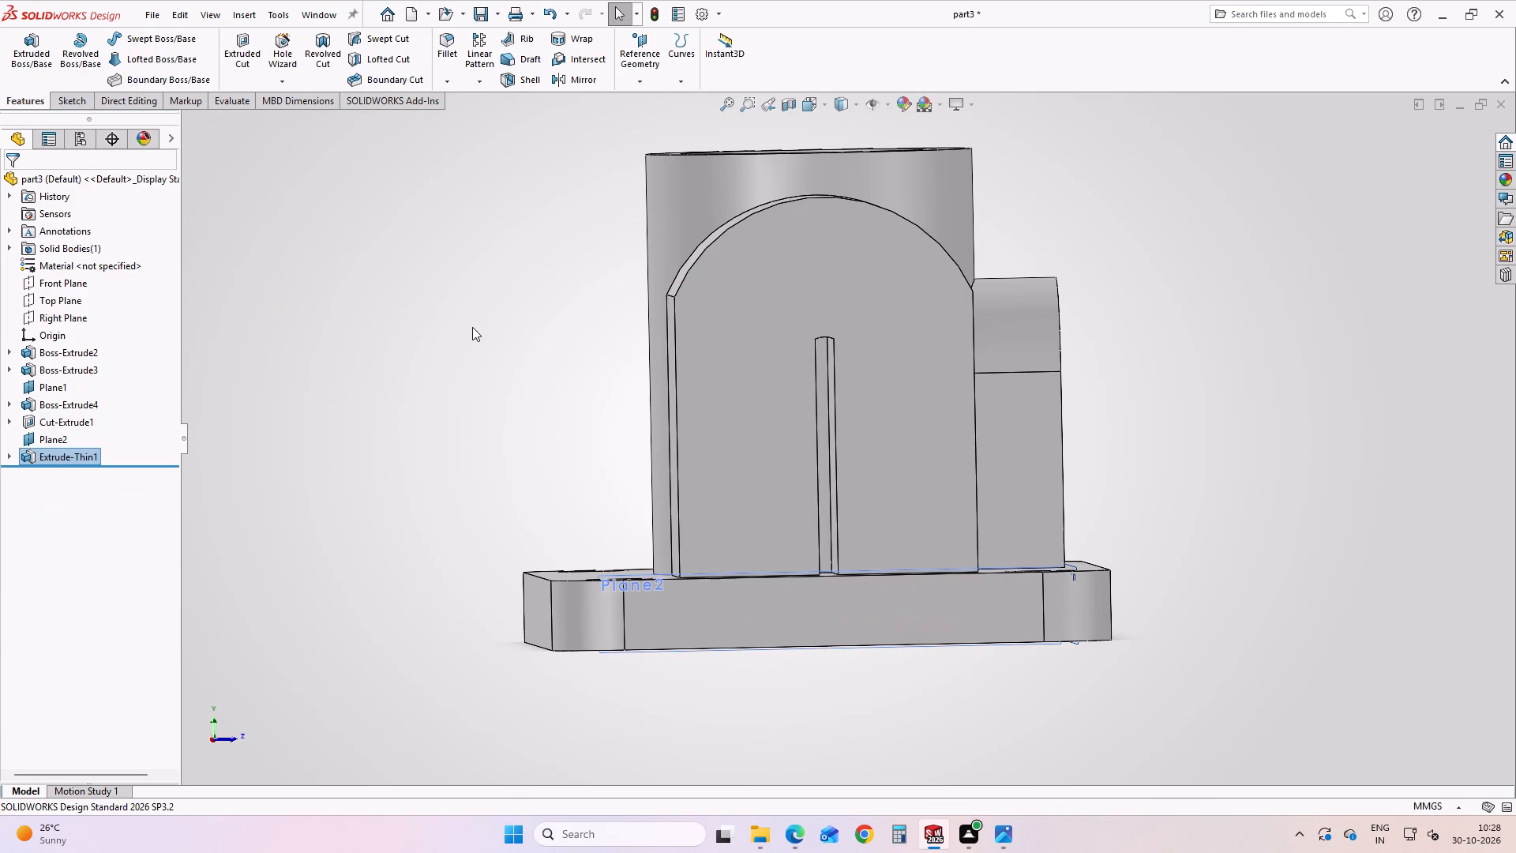
Delete the thin side arch extrusion while keeping its sketch.
{"action": "left_click", "coordinate": [474, 327]}
{"action": "middle_click", "coordinate": [597, 361]}
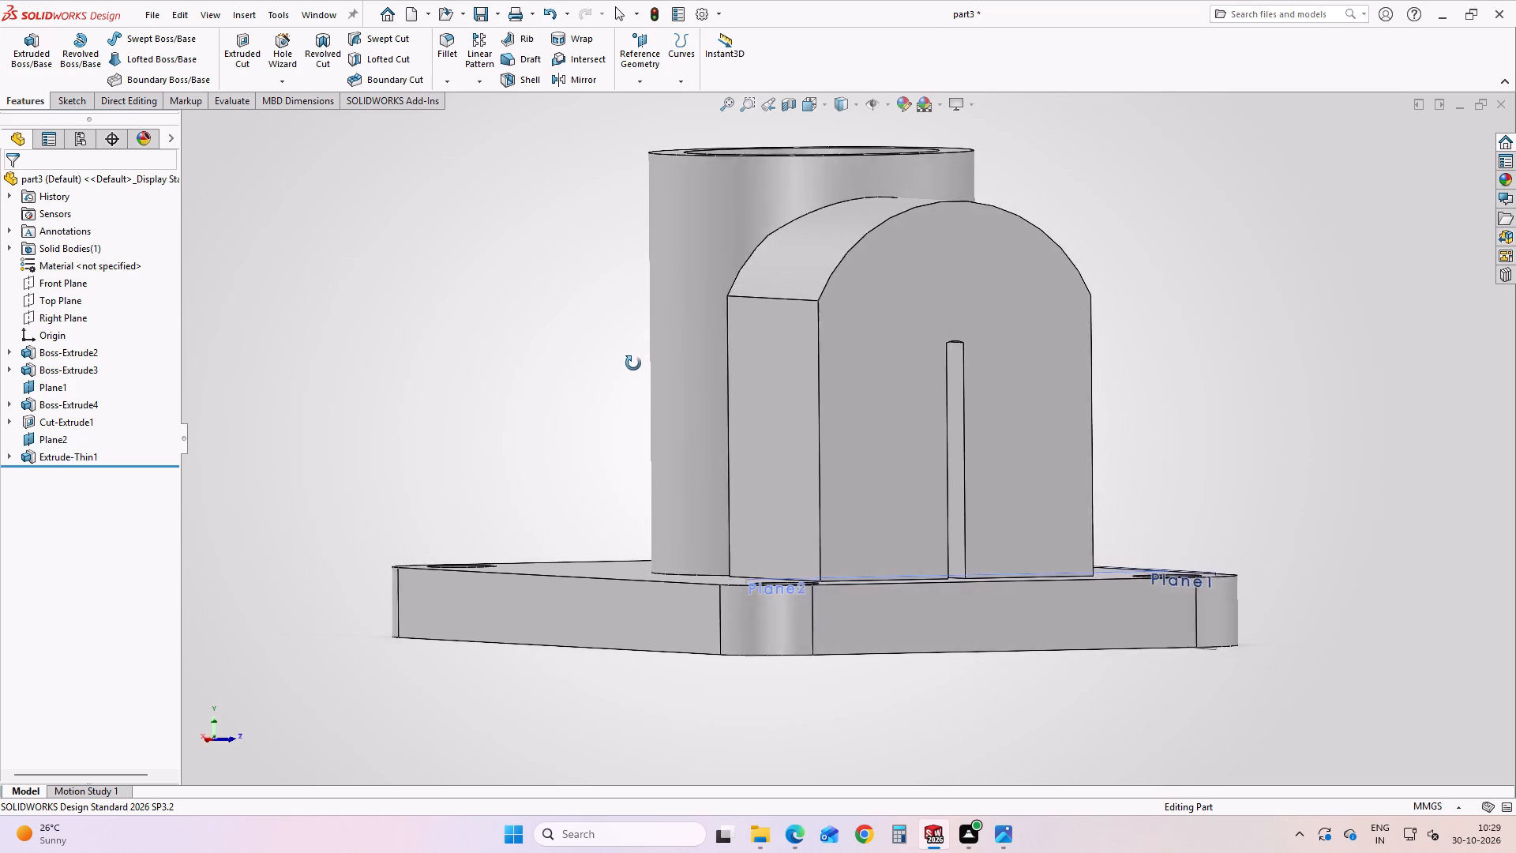
{"action": "left_click", "coordinate": [43, 456]}
{"action": "right_click", "coordinate": [41, 455]}
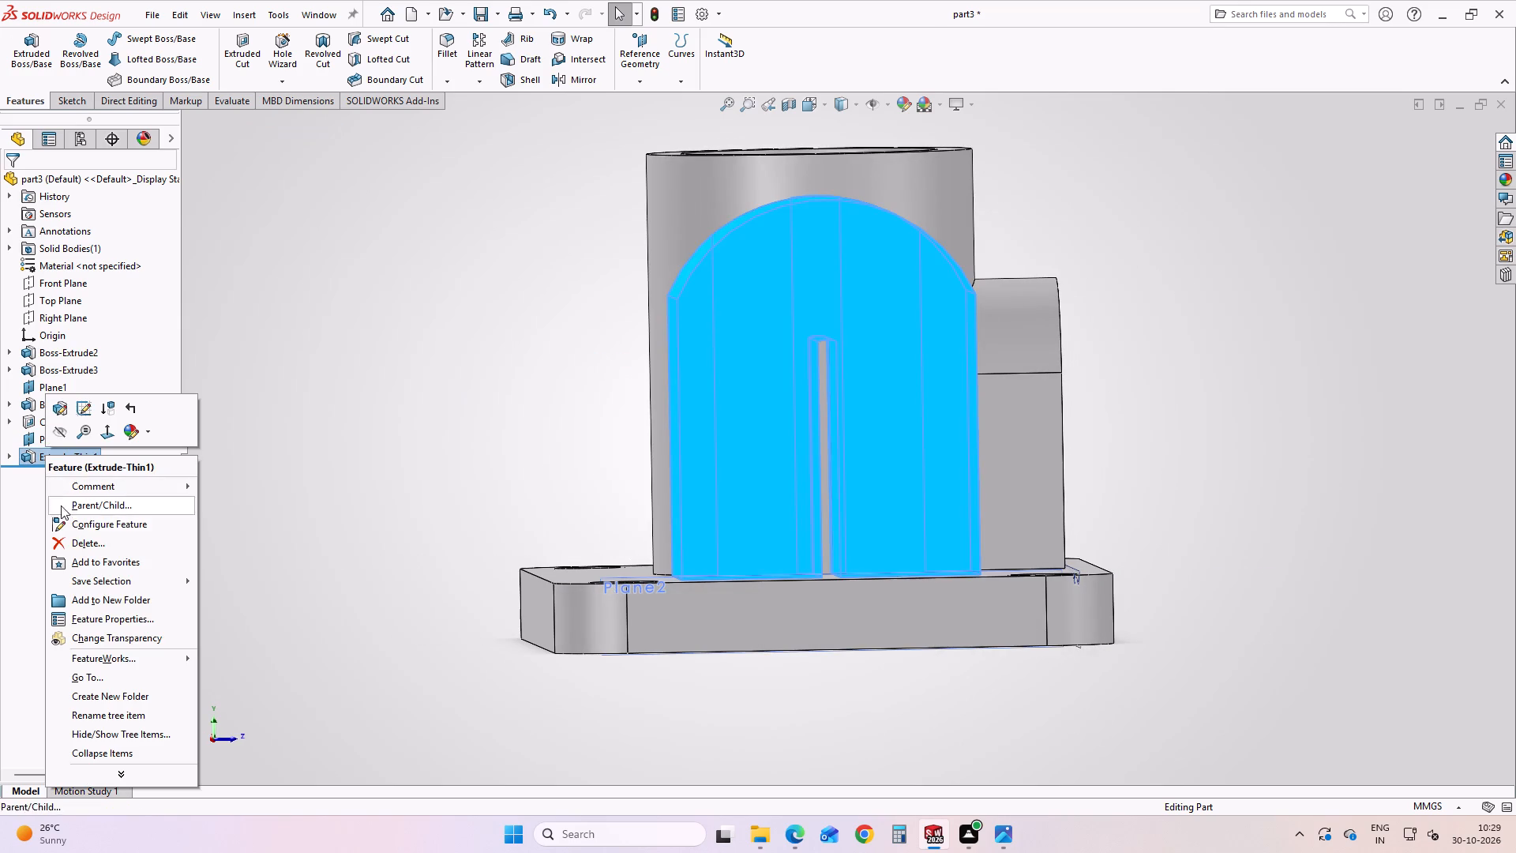
{"action": "left_click", "coordinate": [64, 541]}
{"action": "left_click", "coordinate": [844, 334]}
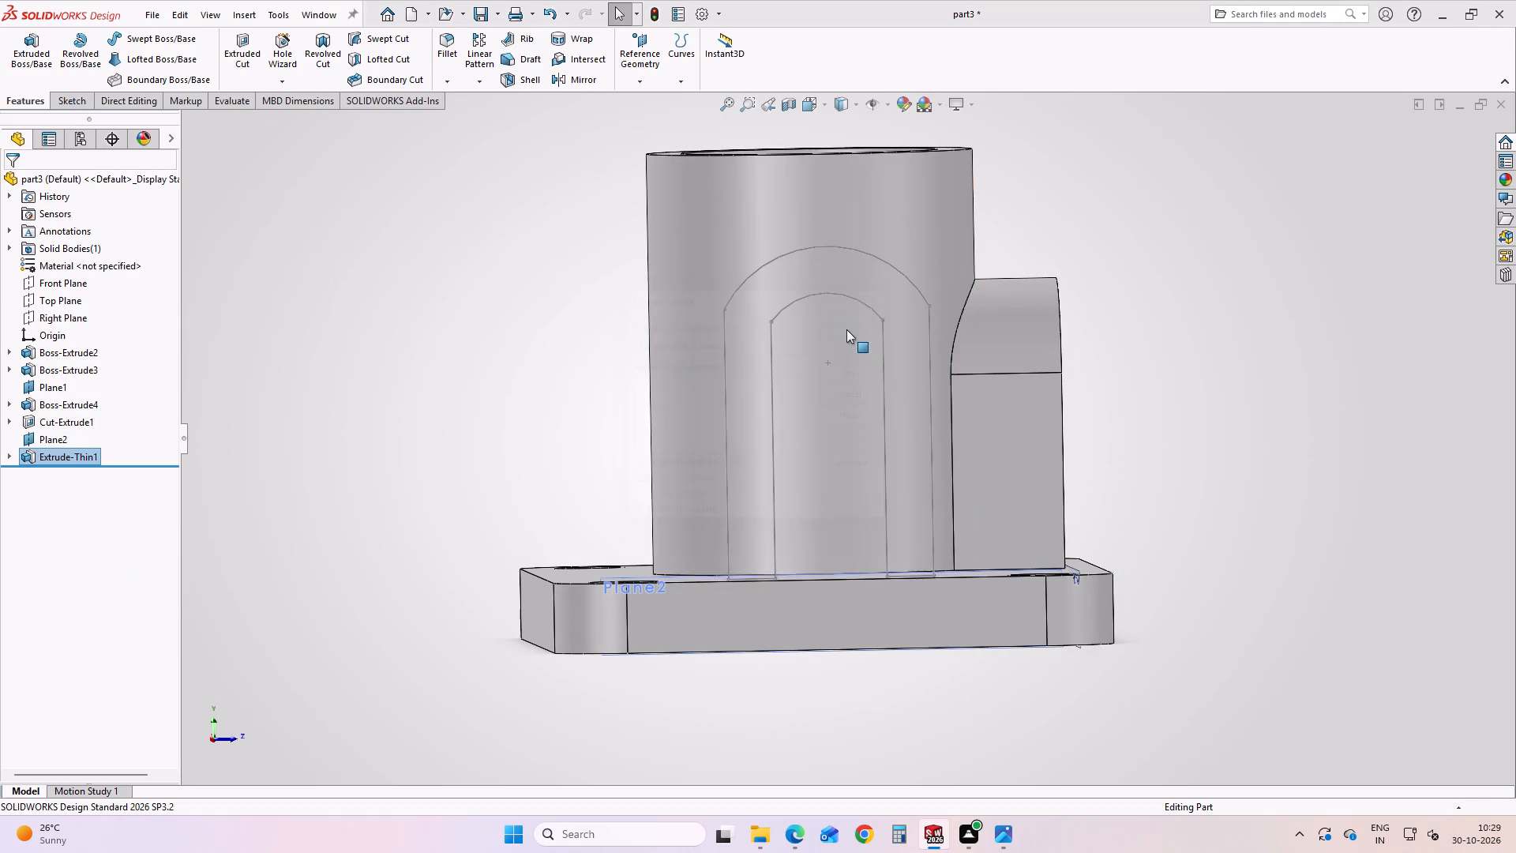
{"action": "left_click", "coordinate": [280, 423]}
Reopen the side arch's retained sketch for editing.
{"action": "scroll", "coordinate": [572, 460], "scroll_direction": "down", "scroll_amount": 2}
{"action": "middle_click_drag", "start_coordinate": [935, 592], "coordinate": [929, 595]}
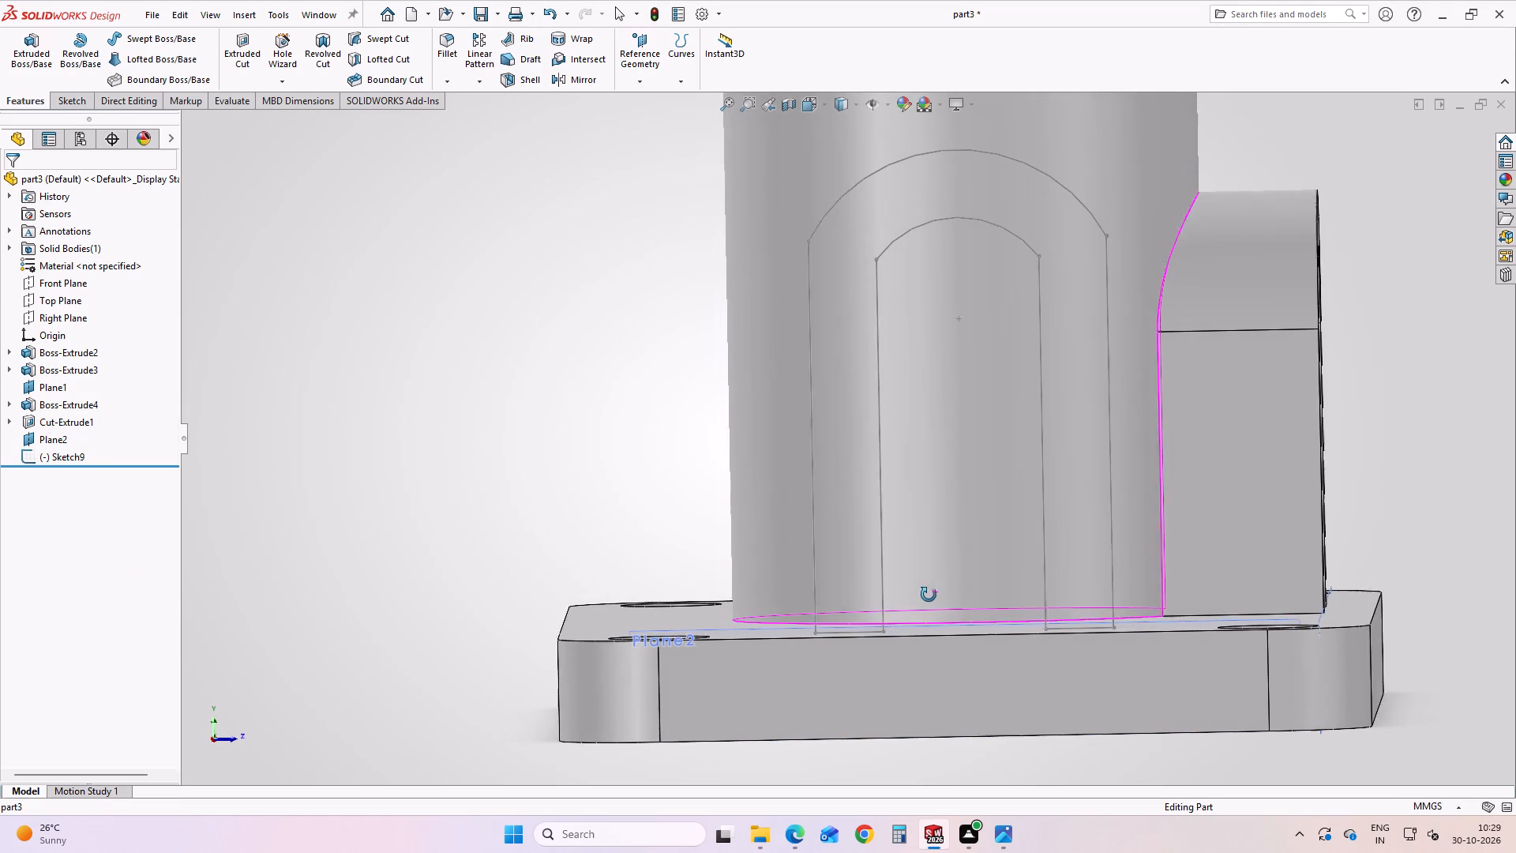
{"action": "middle_click_drag", "start_coordinate": [929, 595], "coordinate": [928, 595]}
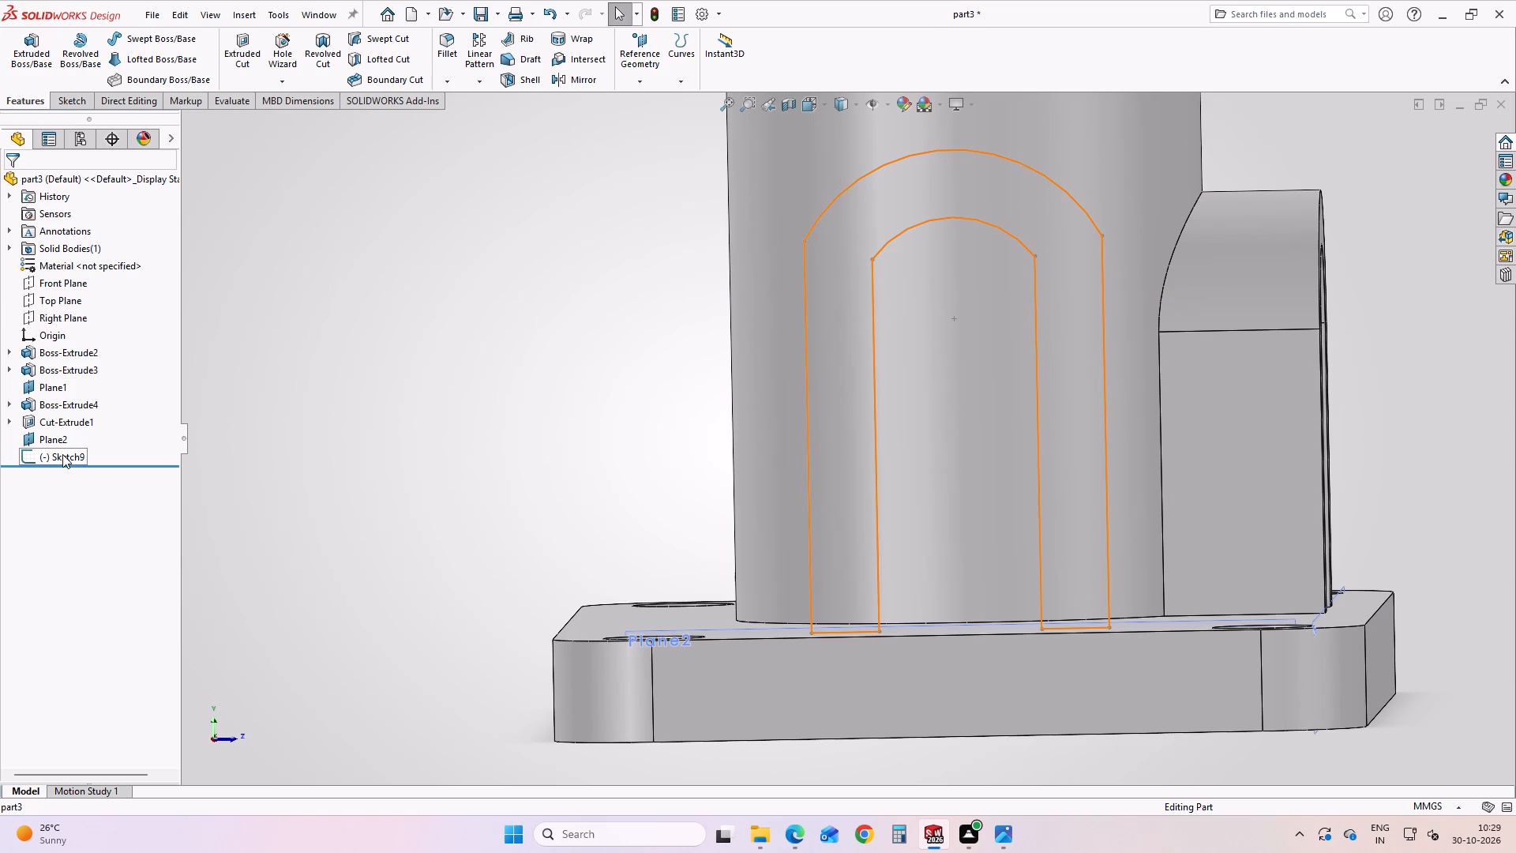
{"action": "left_click", "coordinate": [52, 467]}
{"action": "left_click", "coordinate": [55, 460]}
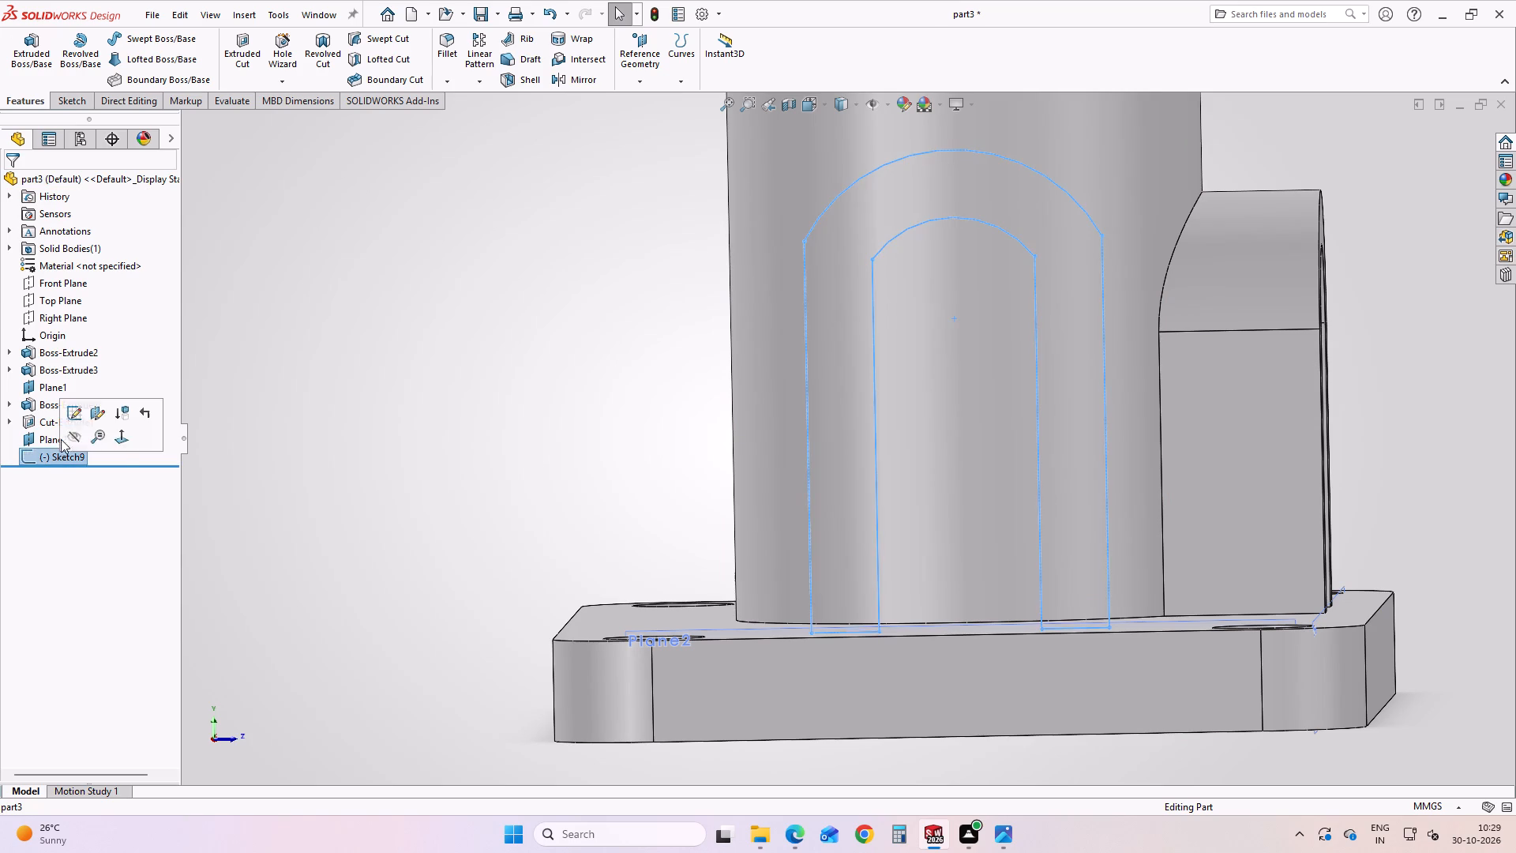
{"action": "left_click", "coordinate": [69, 412]}
{"action": "left_click", "coordinate": [482, 378]}
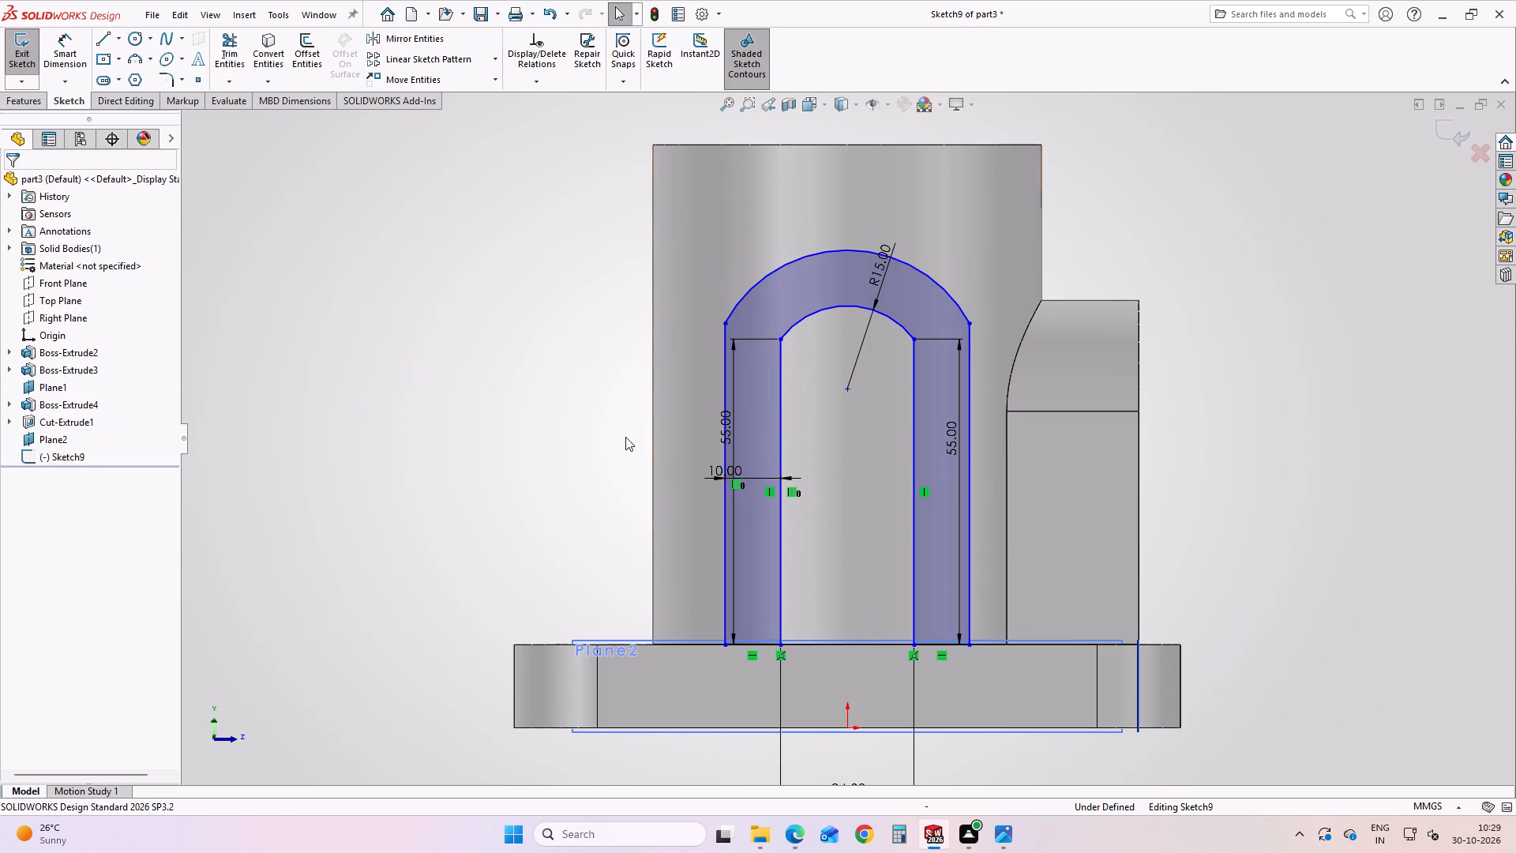
{"action": "middle_click_drag", "start_coordinate": [790, 443], "coordinate": [790, 457]}
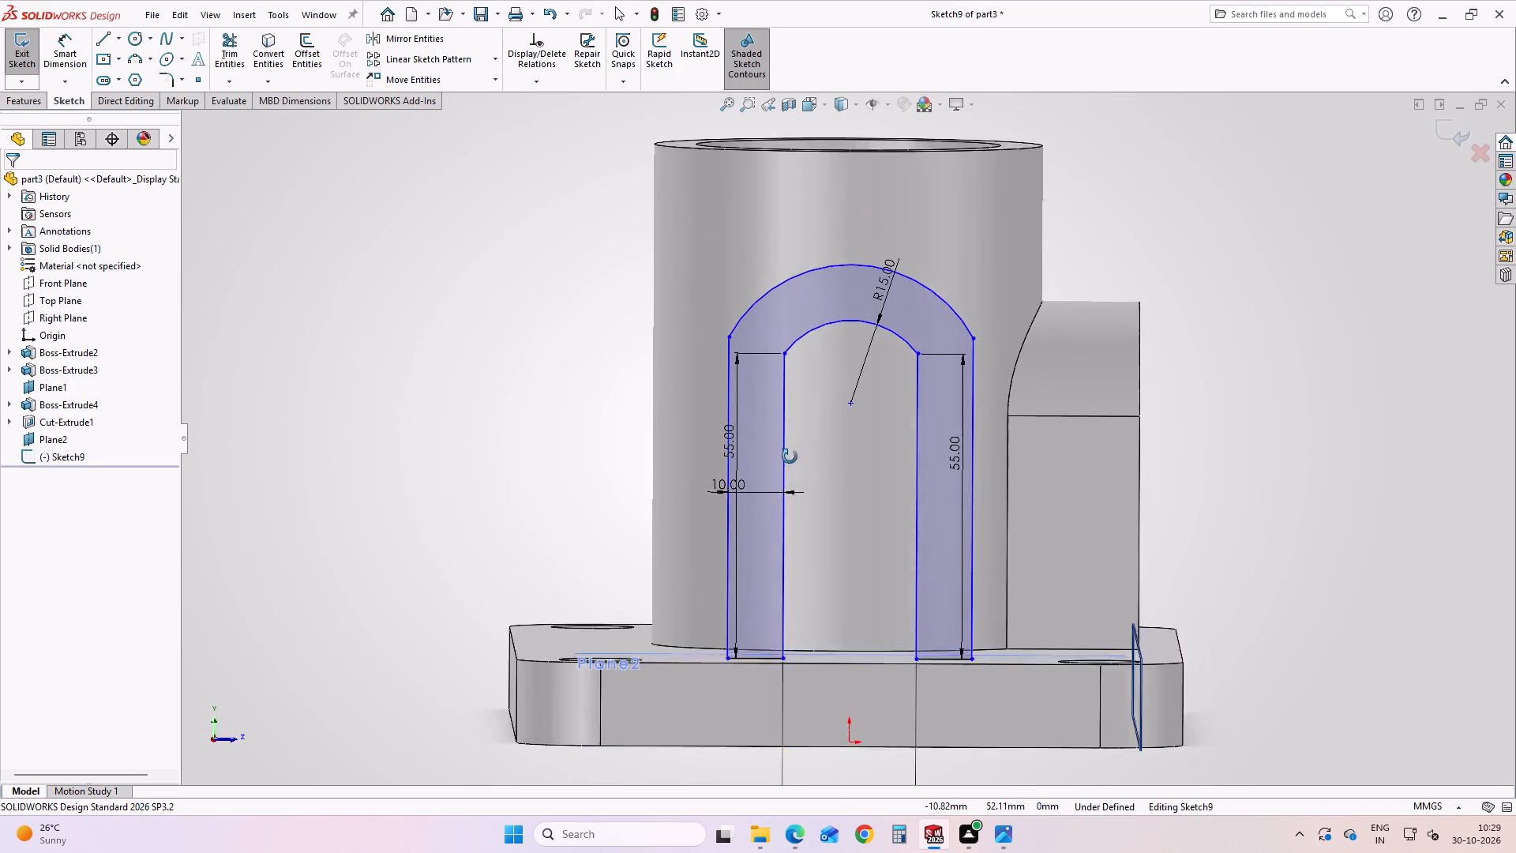
{"action": "middle_click_drag", "start_coordinate": [790, 457], "coordinate": [741, 538]}
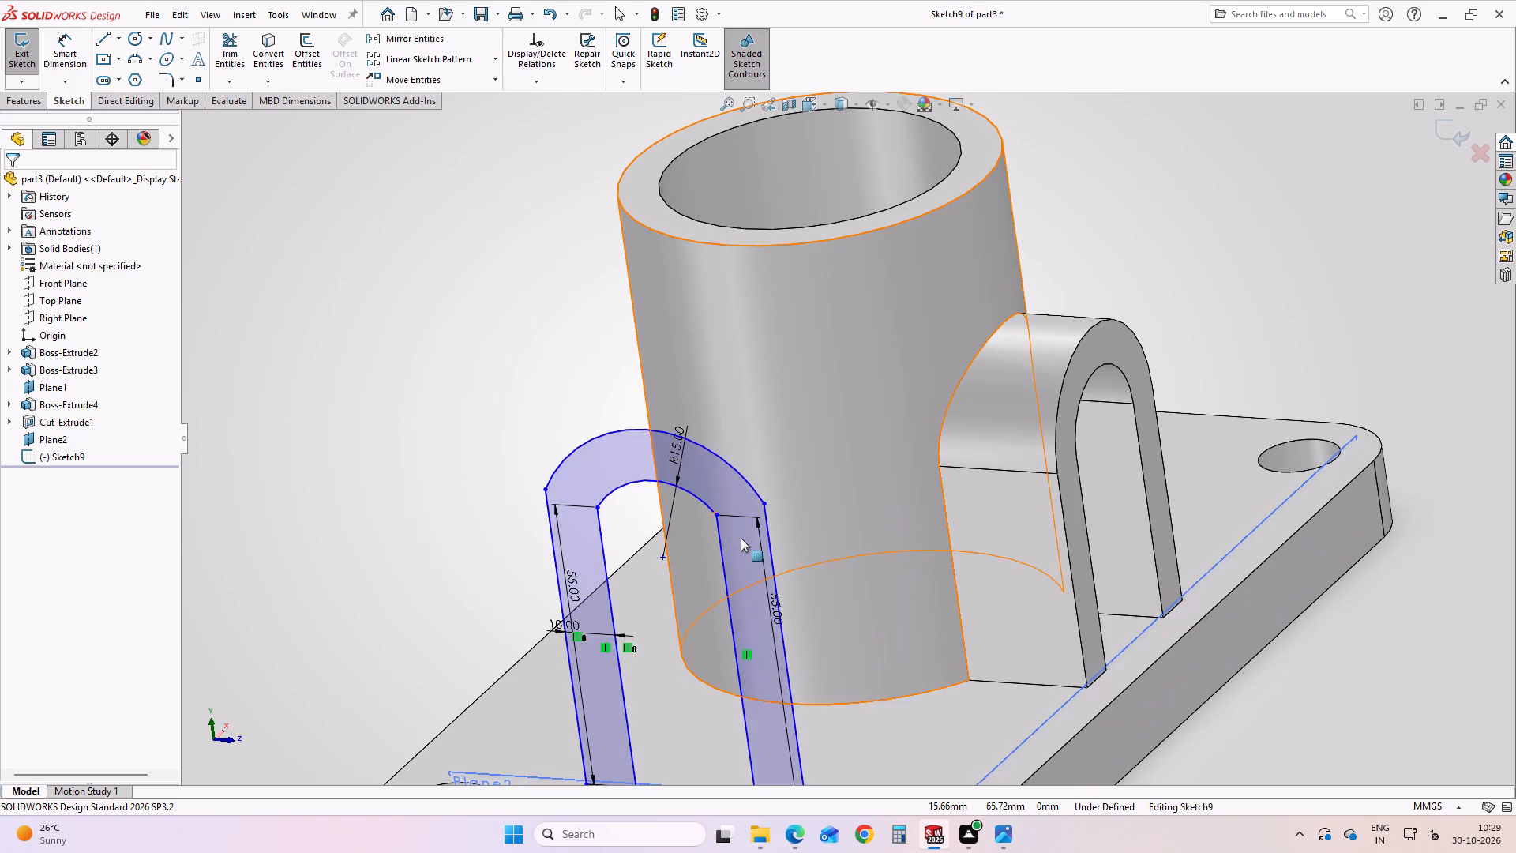
Extrude the side arch sketch as a merged blind boss, 48 mm toward the cylinder and 3 mm in the opposite direction.
{"action": "left_click", "coordinate": [36, 101]}
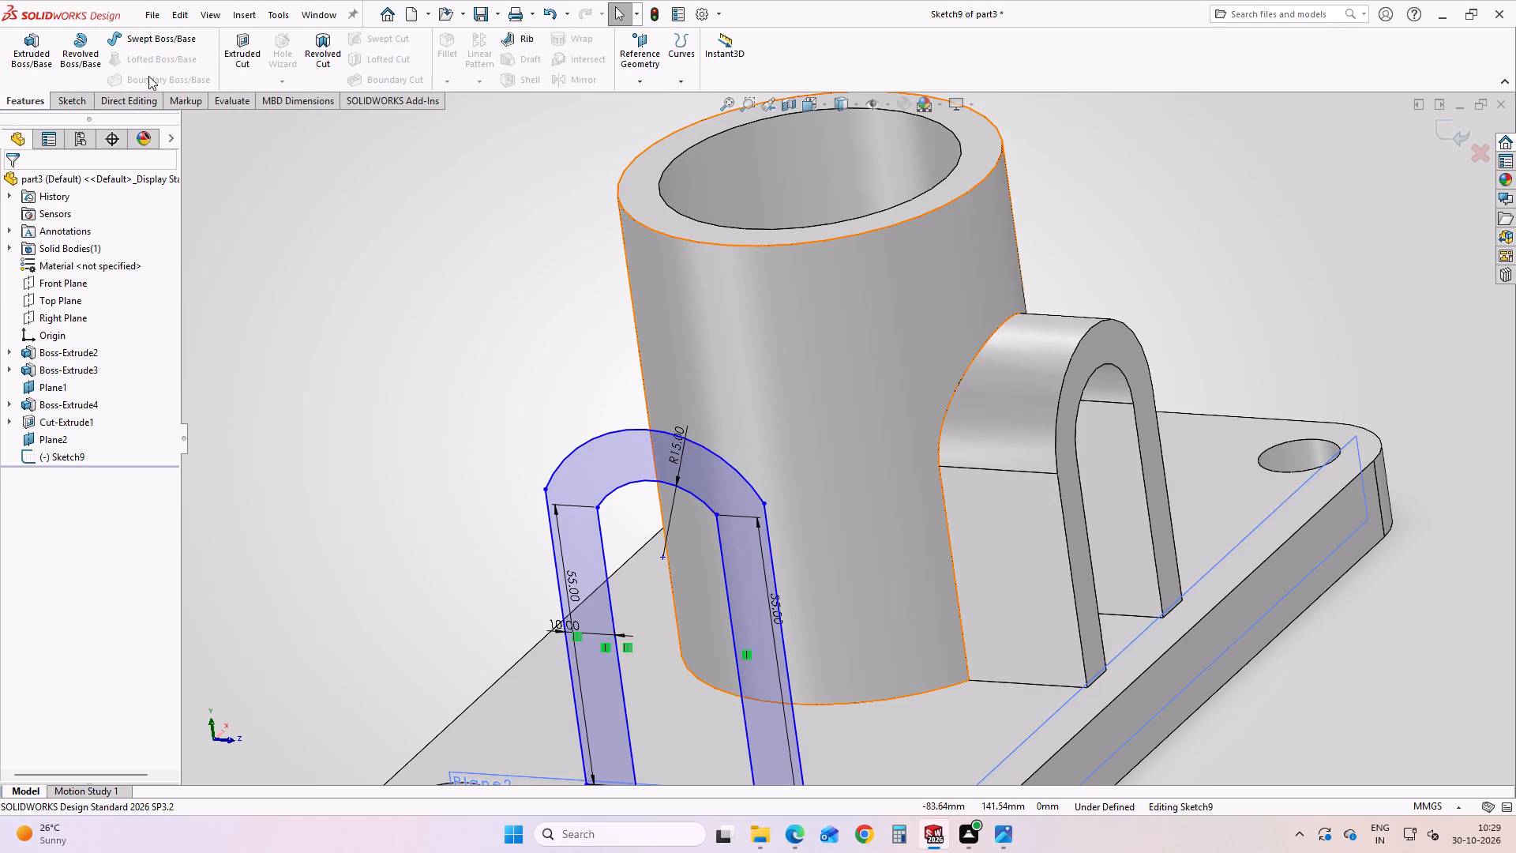
{"action": "left_click", "coordinate": [22, 54]}
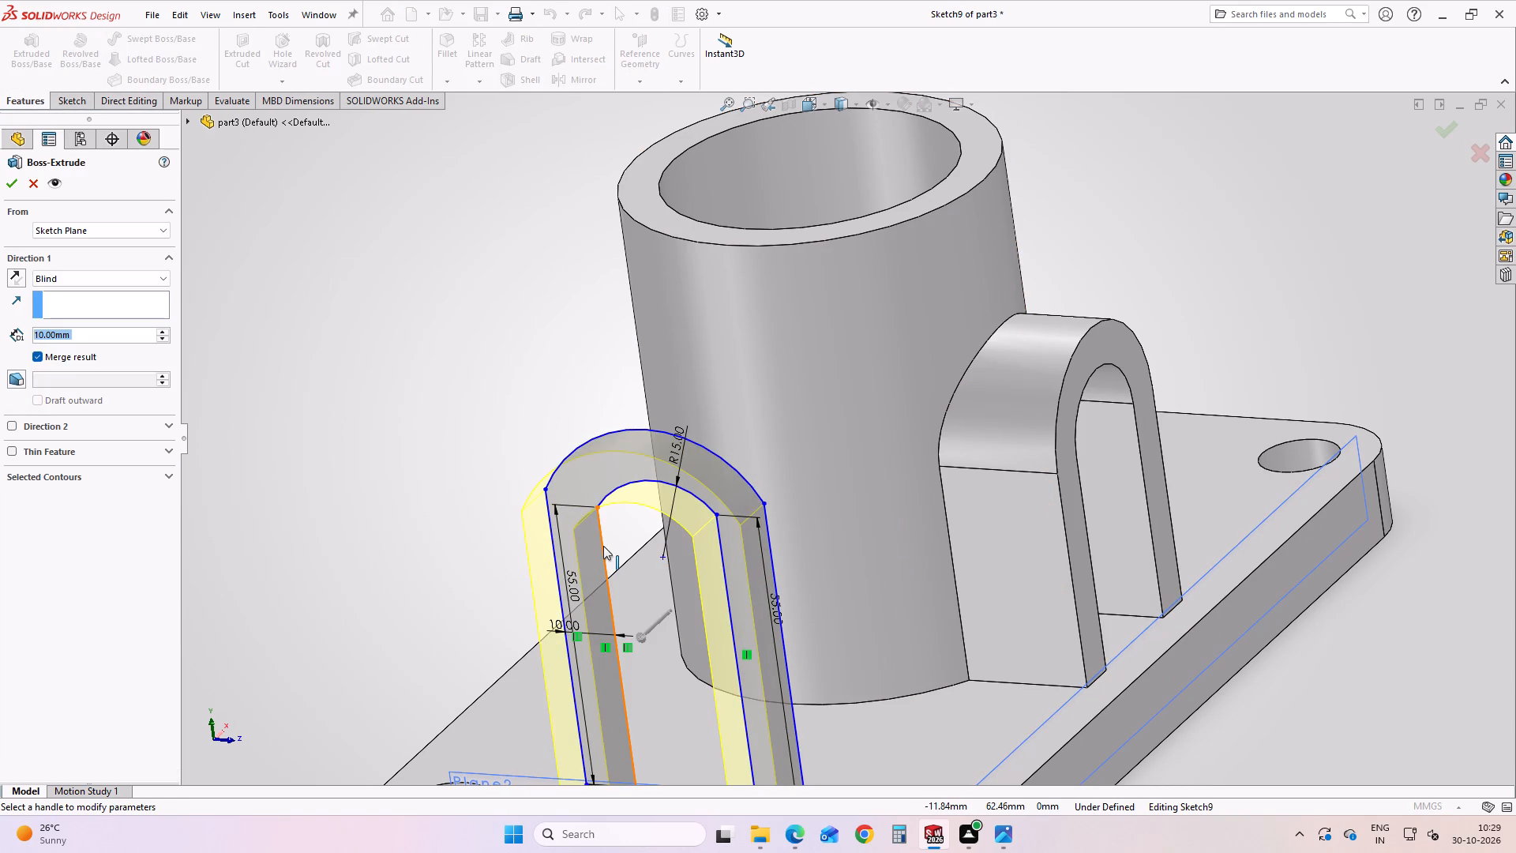
{"action": "scroll", "coordinate": [707, 563], "scroll_direction": "up", "scroll_amount": 2}
{"action": "left_click_drag", "start_coordinate": [701, 585], "coordinate": [730, 551]}
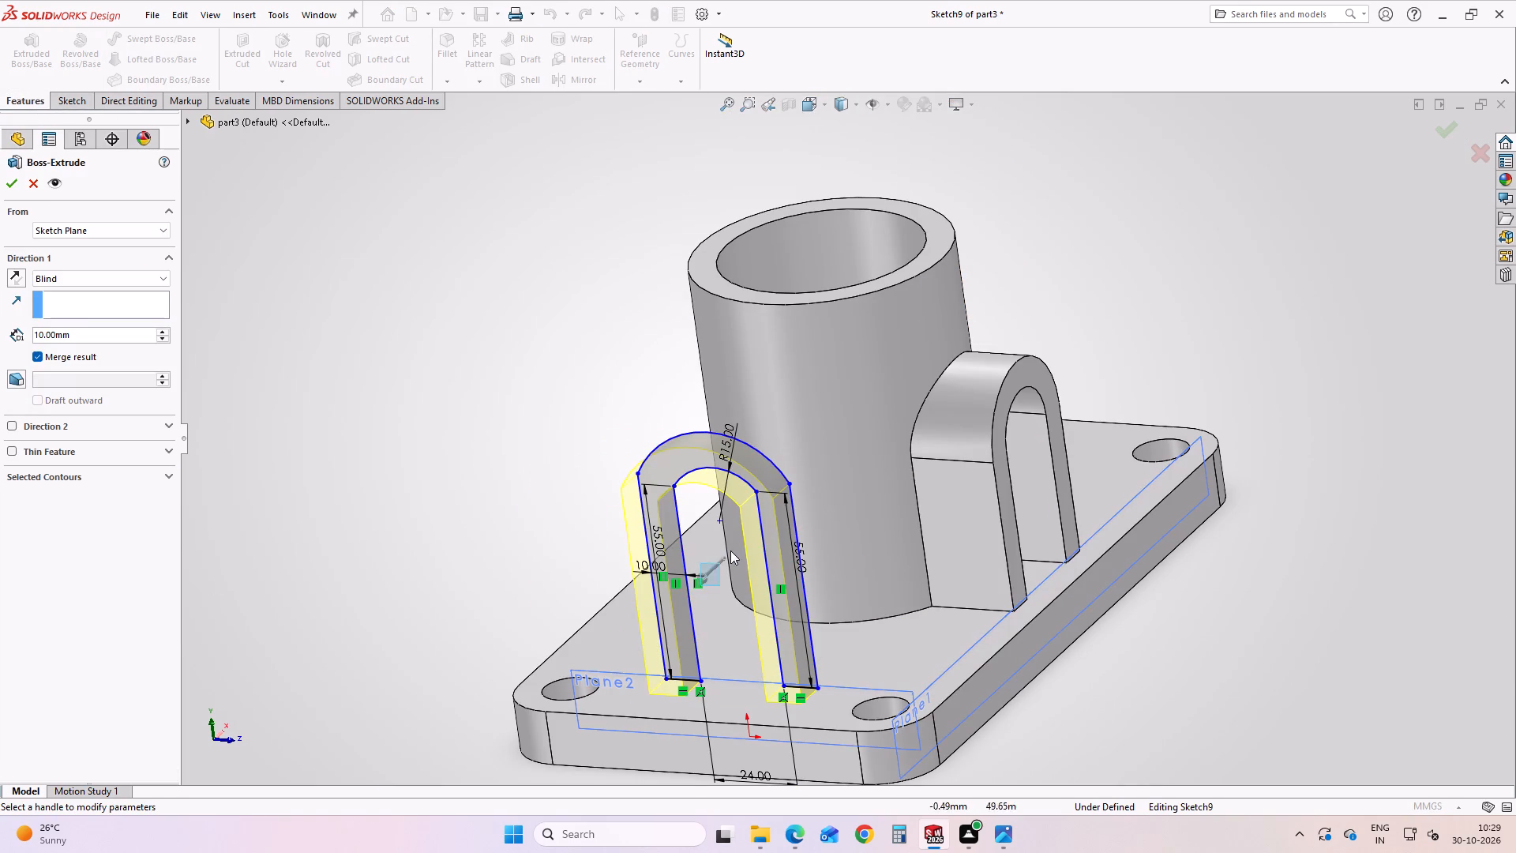
{"action": "left_click_drag", "start_coordinate": [730, 551], "coordinate": [749, 532]}
{"action": "left_click_drag", "start_coordinate": [706, 575], "coordinate": [752, 516]}
{"action": "middle_click_drag", "start_coordinate": [764, 511], "coordinate": [779, 478]}
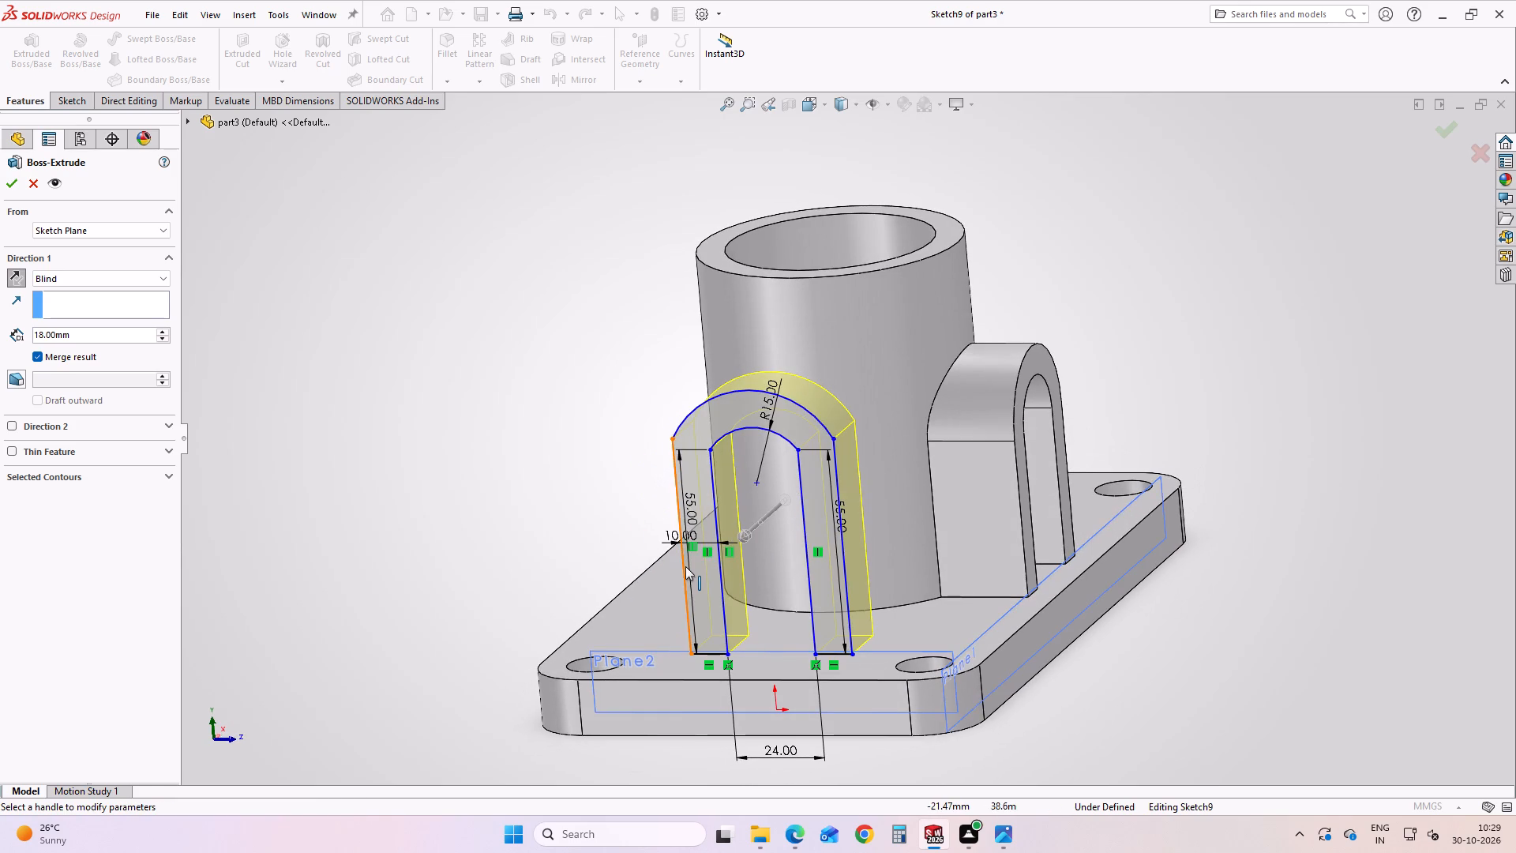
{"action": "middle_click_drag", "start_coordinate": [718, 559], "coordinate": [805, 621]}
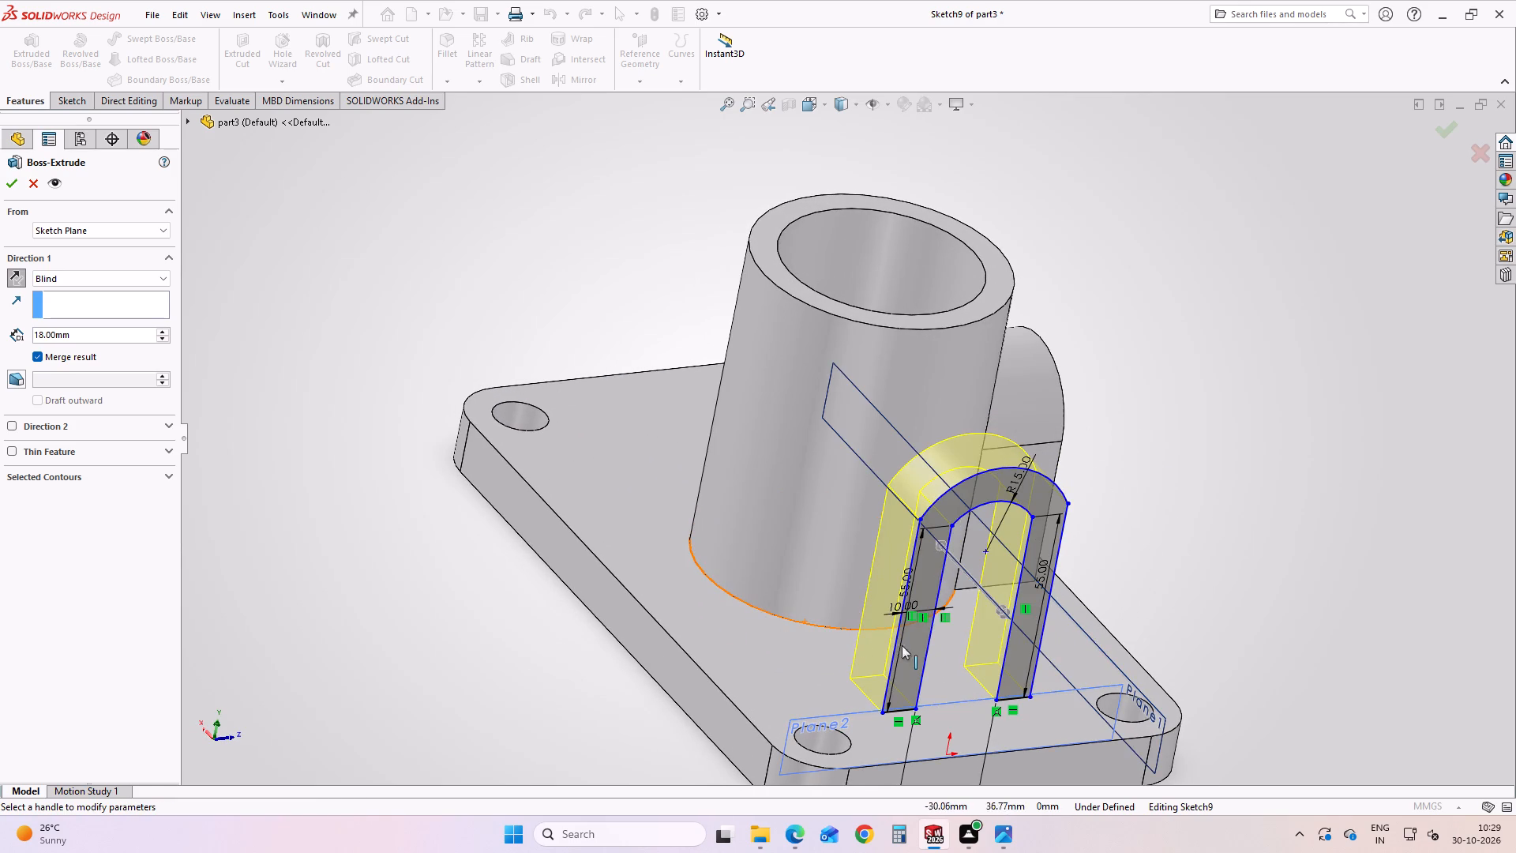
{"action": "left_click", "coordinate": [1281, 479]}
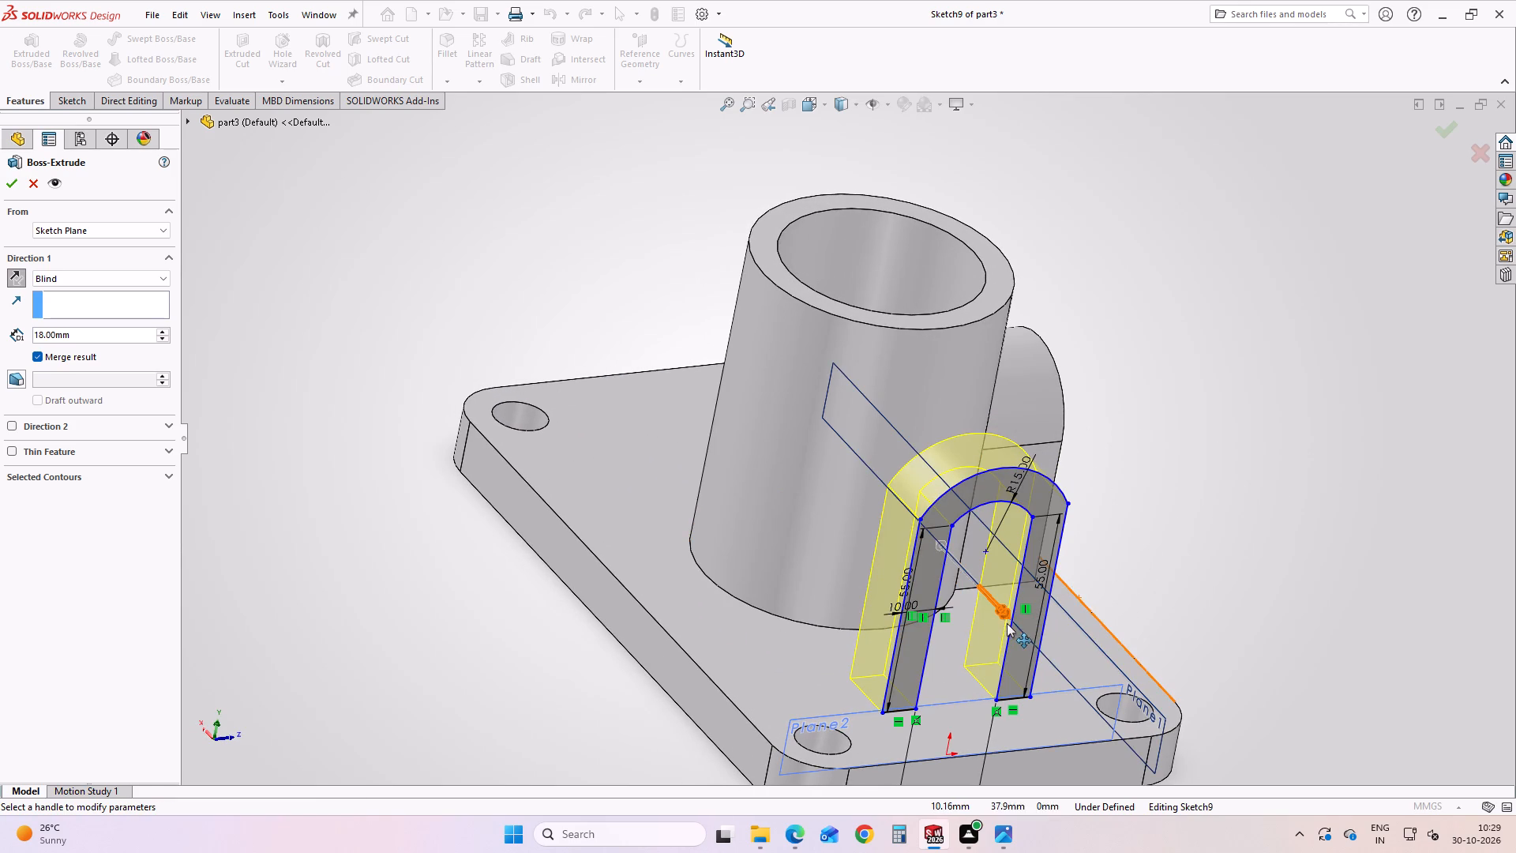
{"action": "left_click_drag", "start_coordinate": [1009, 611], "coordinate": [794, 408]}
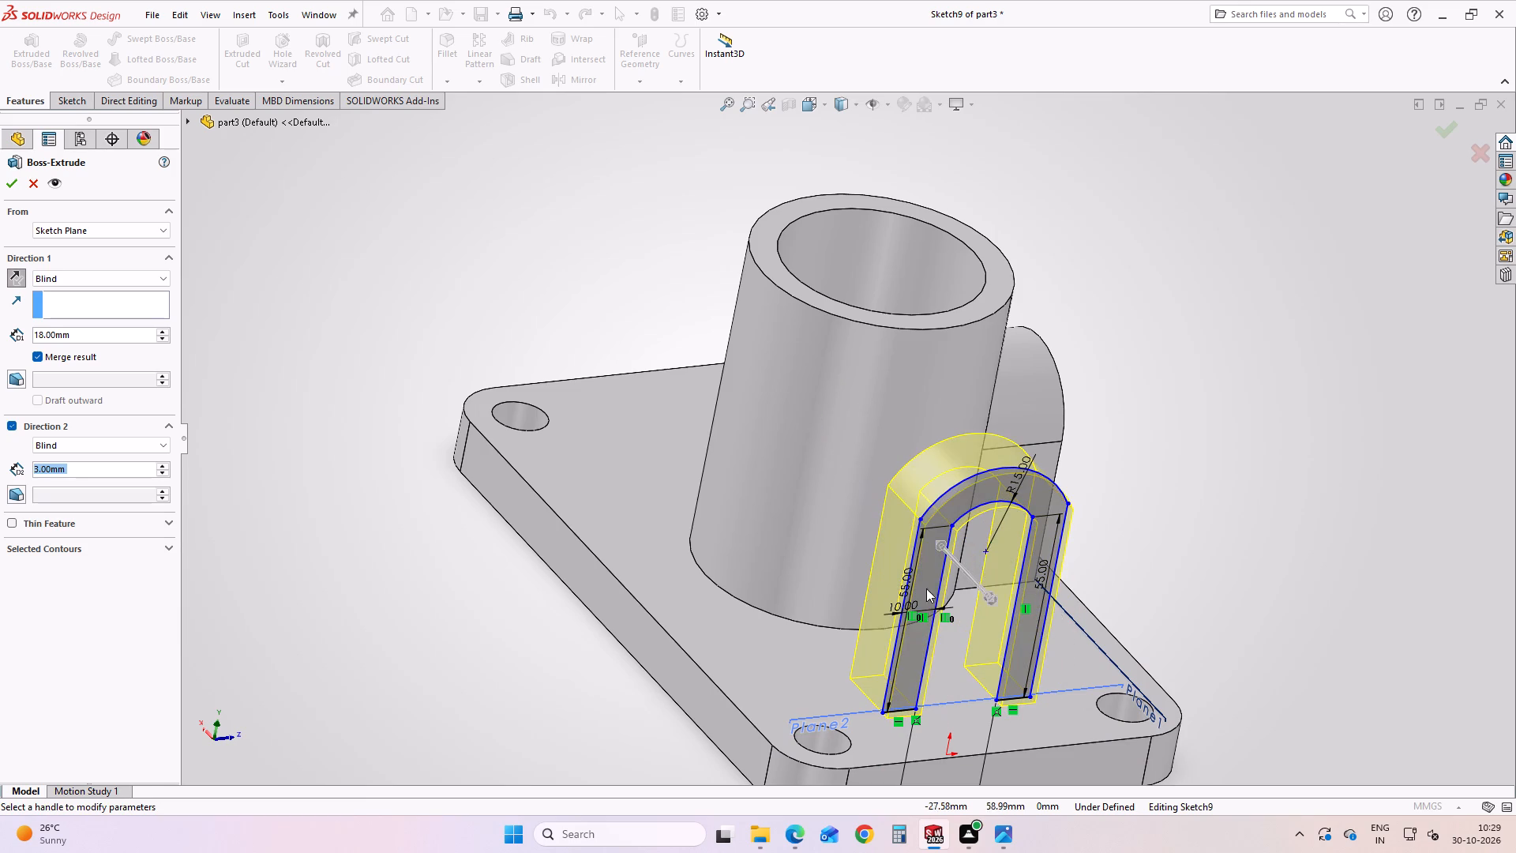
{"action": "left_click_drag", "start_coordinate": [943, 545], "coordinate": [914, 509]}
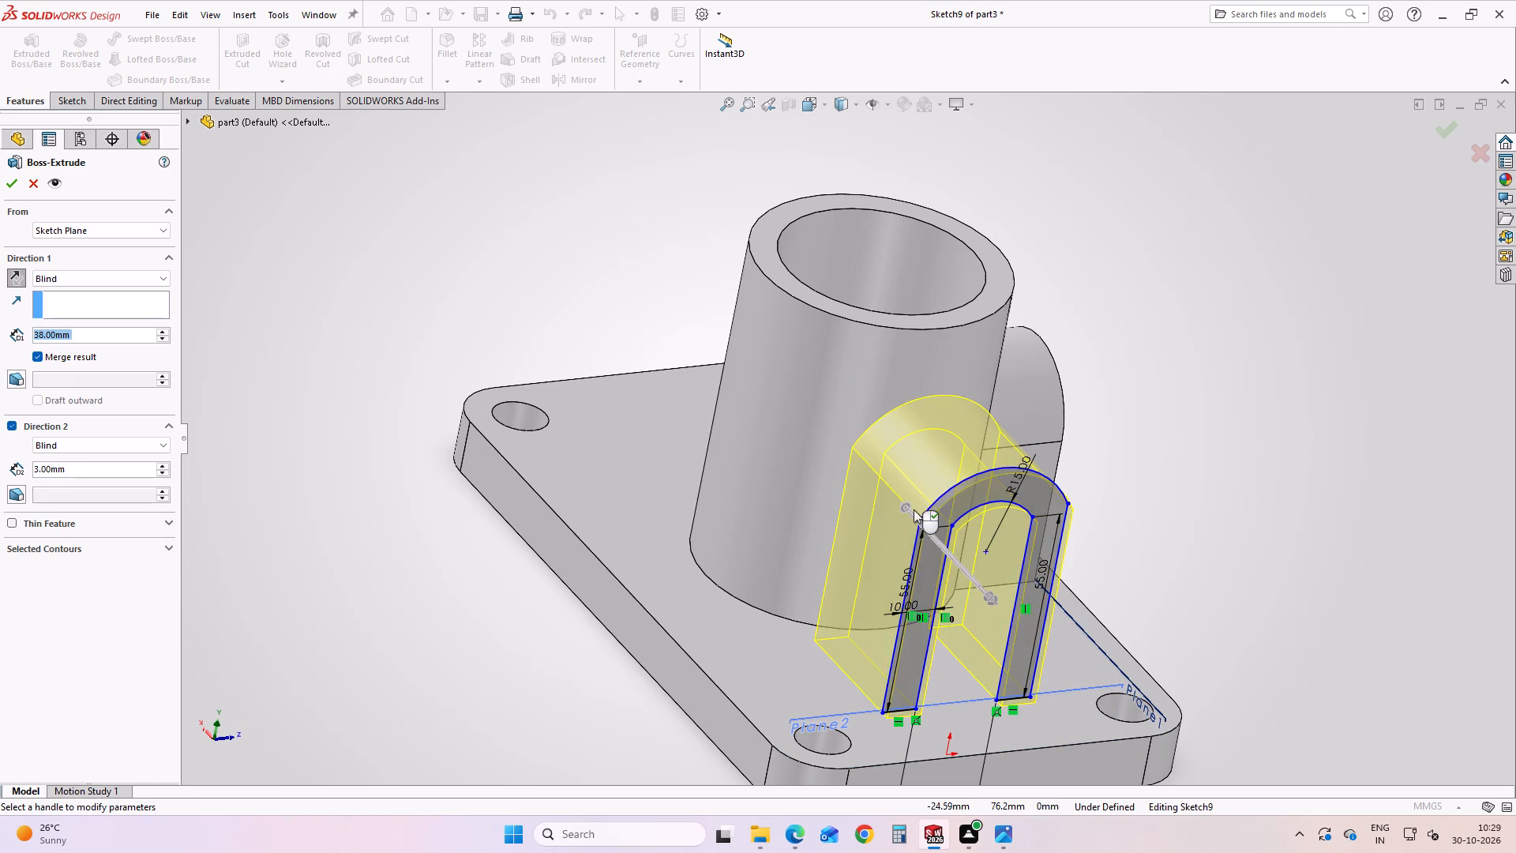
{"action": "middle_click_drag", "start_coordinate": [933, 540], "coordinate": [988, 642]}
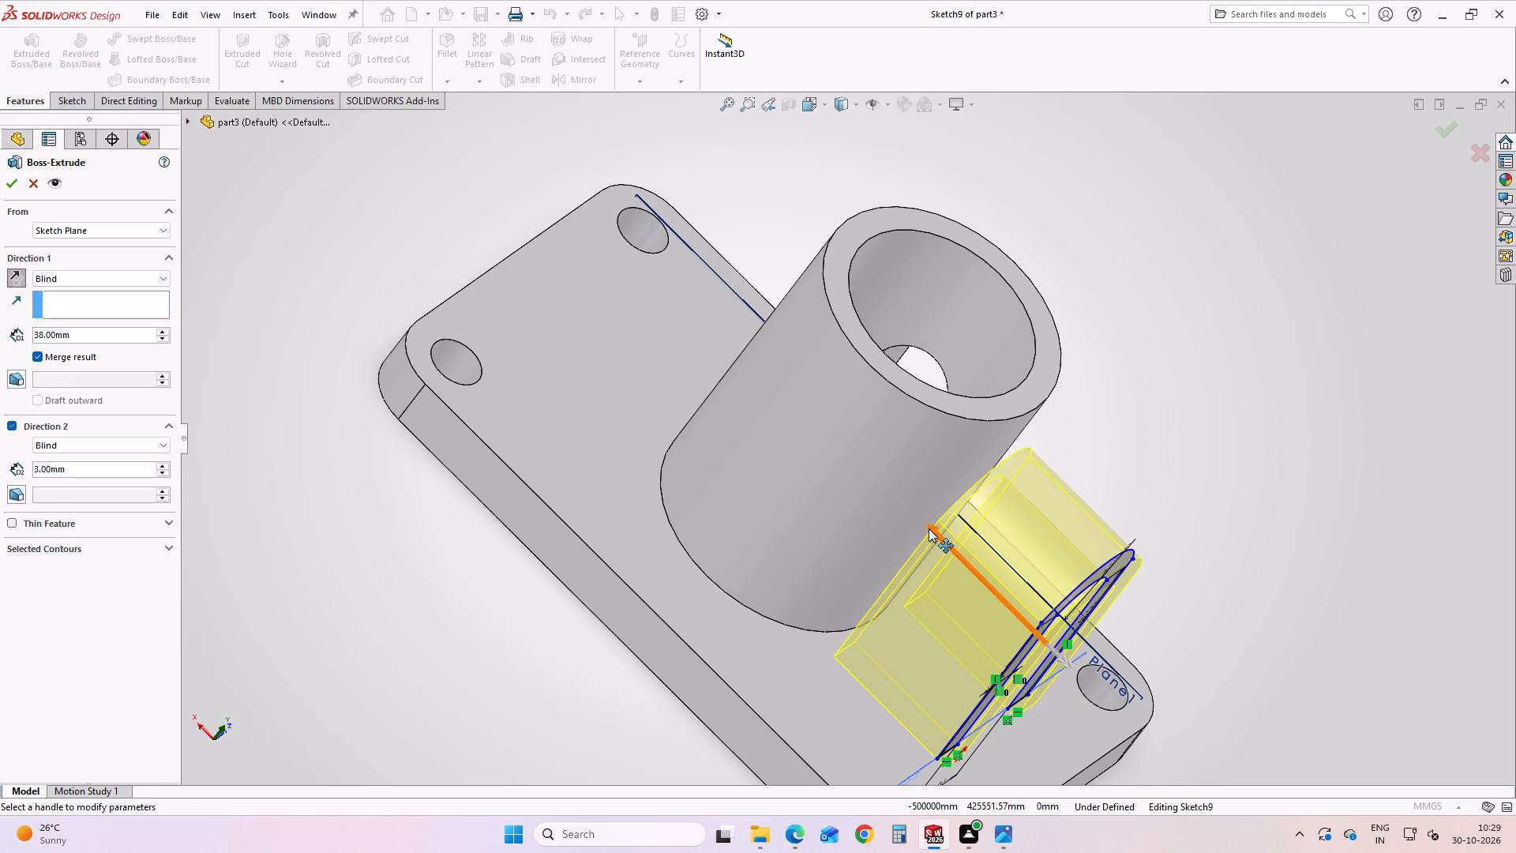
{"action": "left_click_drag", "start_coordinate": [929, 528], "coordinate": [910, 517]}
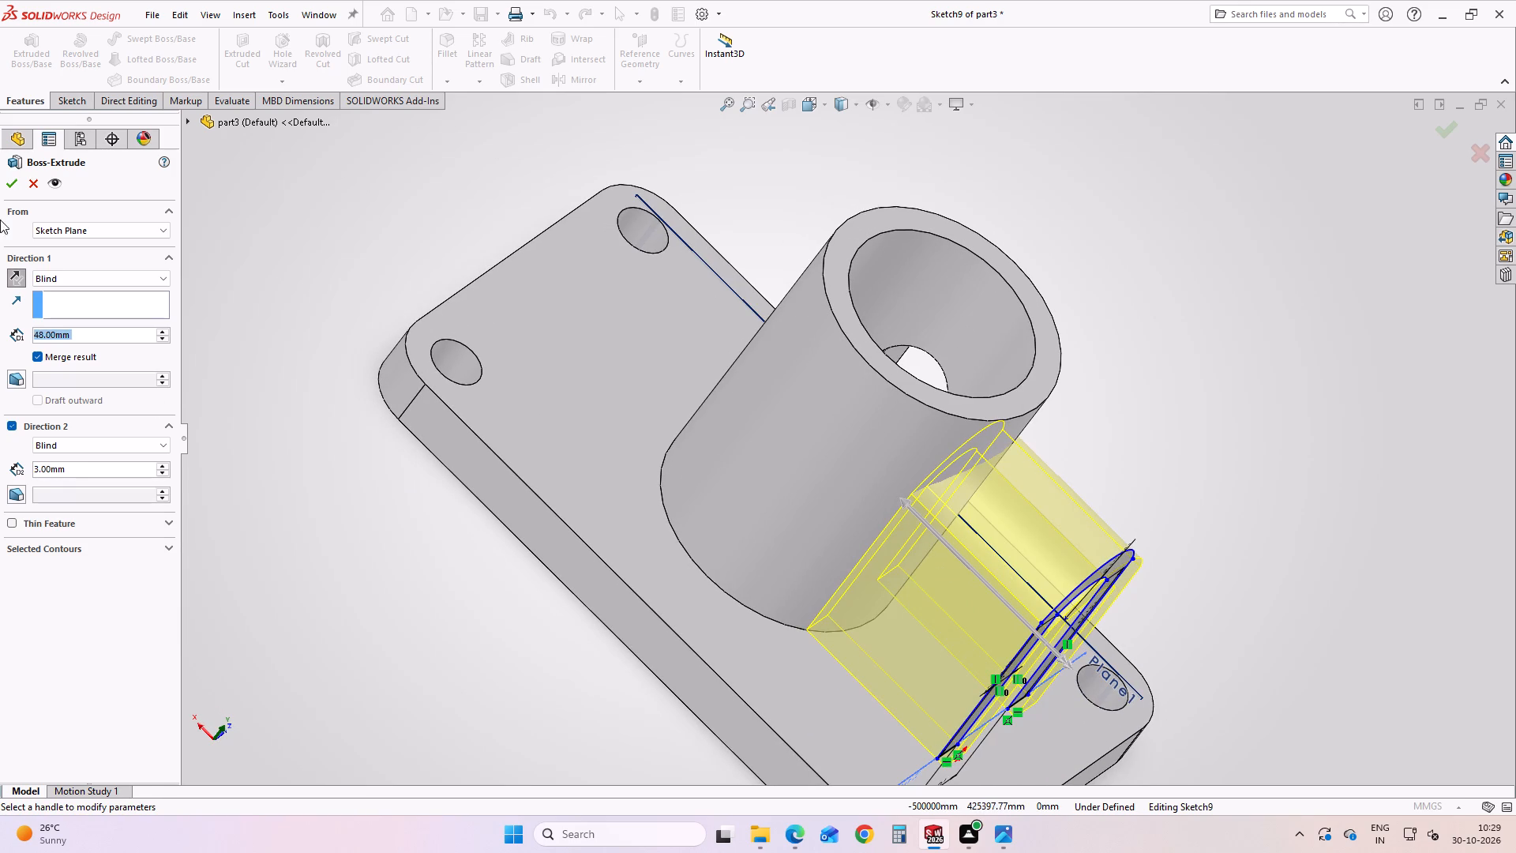
{"action": "left_click", "coordinate": [3, 178]}
{"action": "left_click", "coordinate": [1201, 406]}
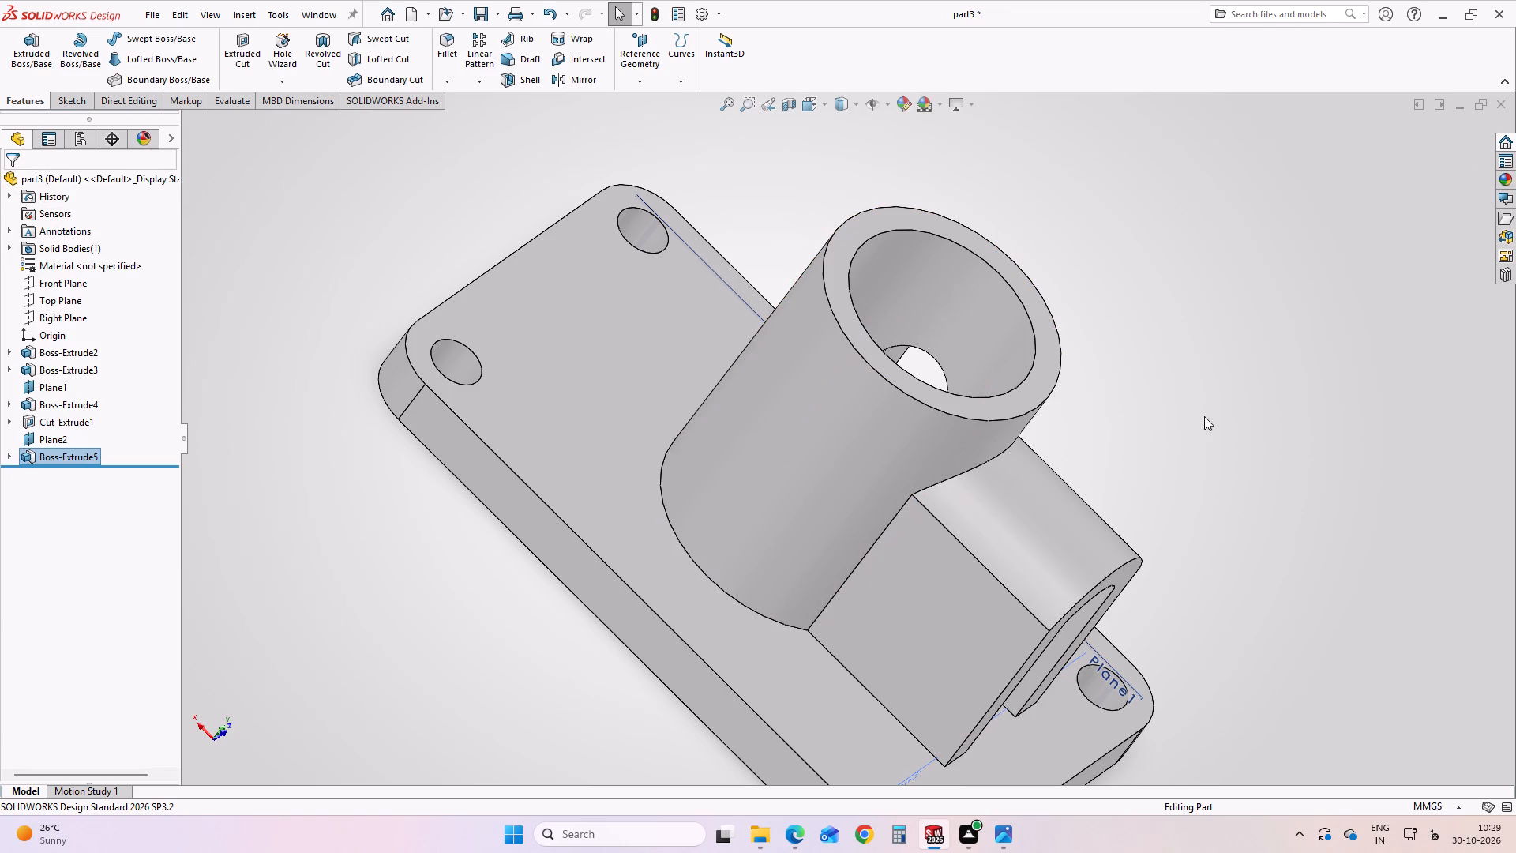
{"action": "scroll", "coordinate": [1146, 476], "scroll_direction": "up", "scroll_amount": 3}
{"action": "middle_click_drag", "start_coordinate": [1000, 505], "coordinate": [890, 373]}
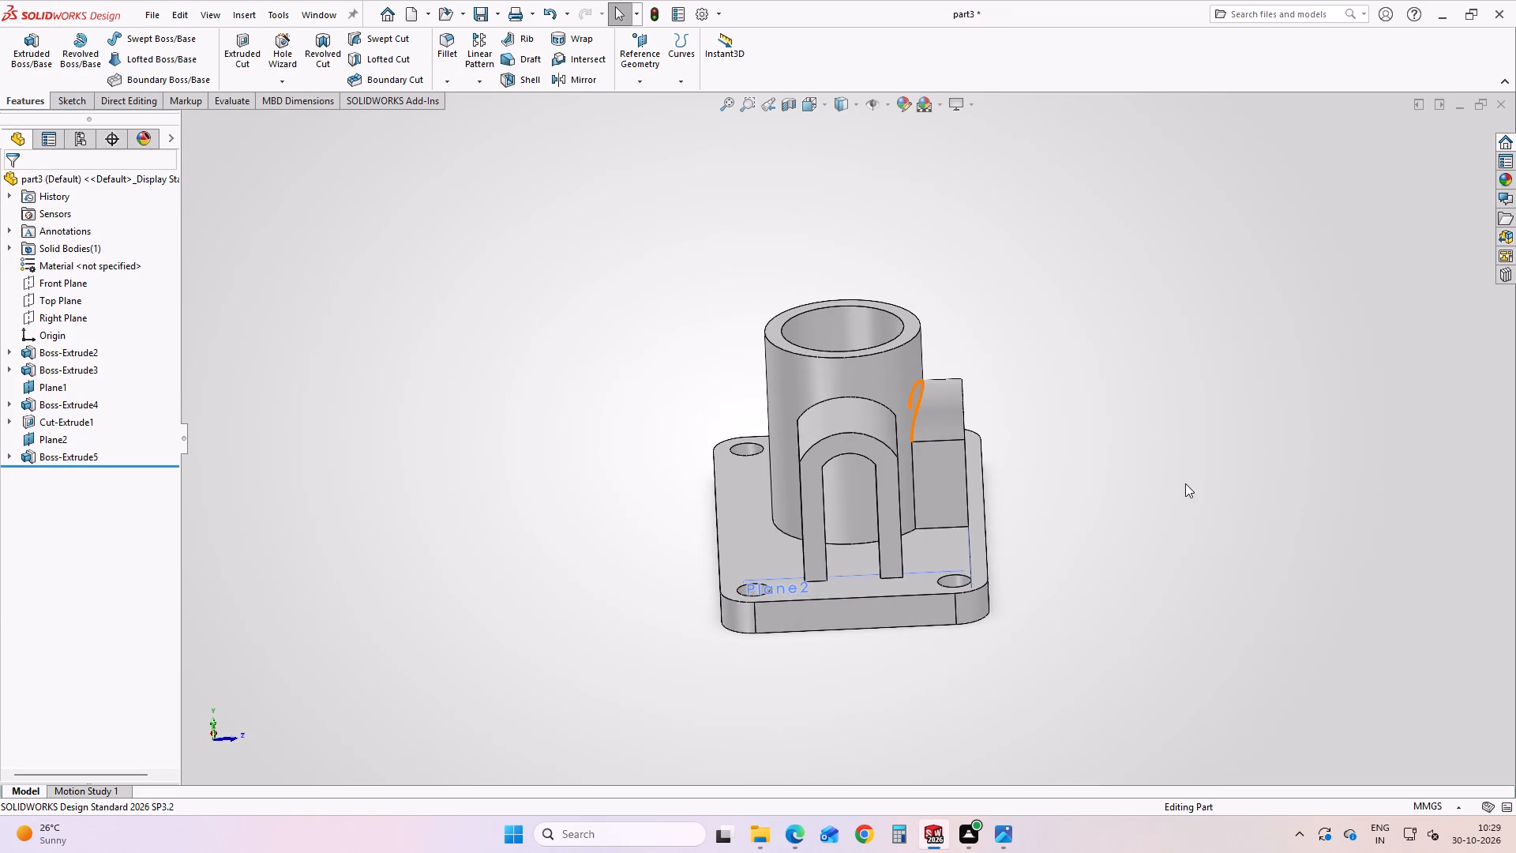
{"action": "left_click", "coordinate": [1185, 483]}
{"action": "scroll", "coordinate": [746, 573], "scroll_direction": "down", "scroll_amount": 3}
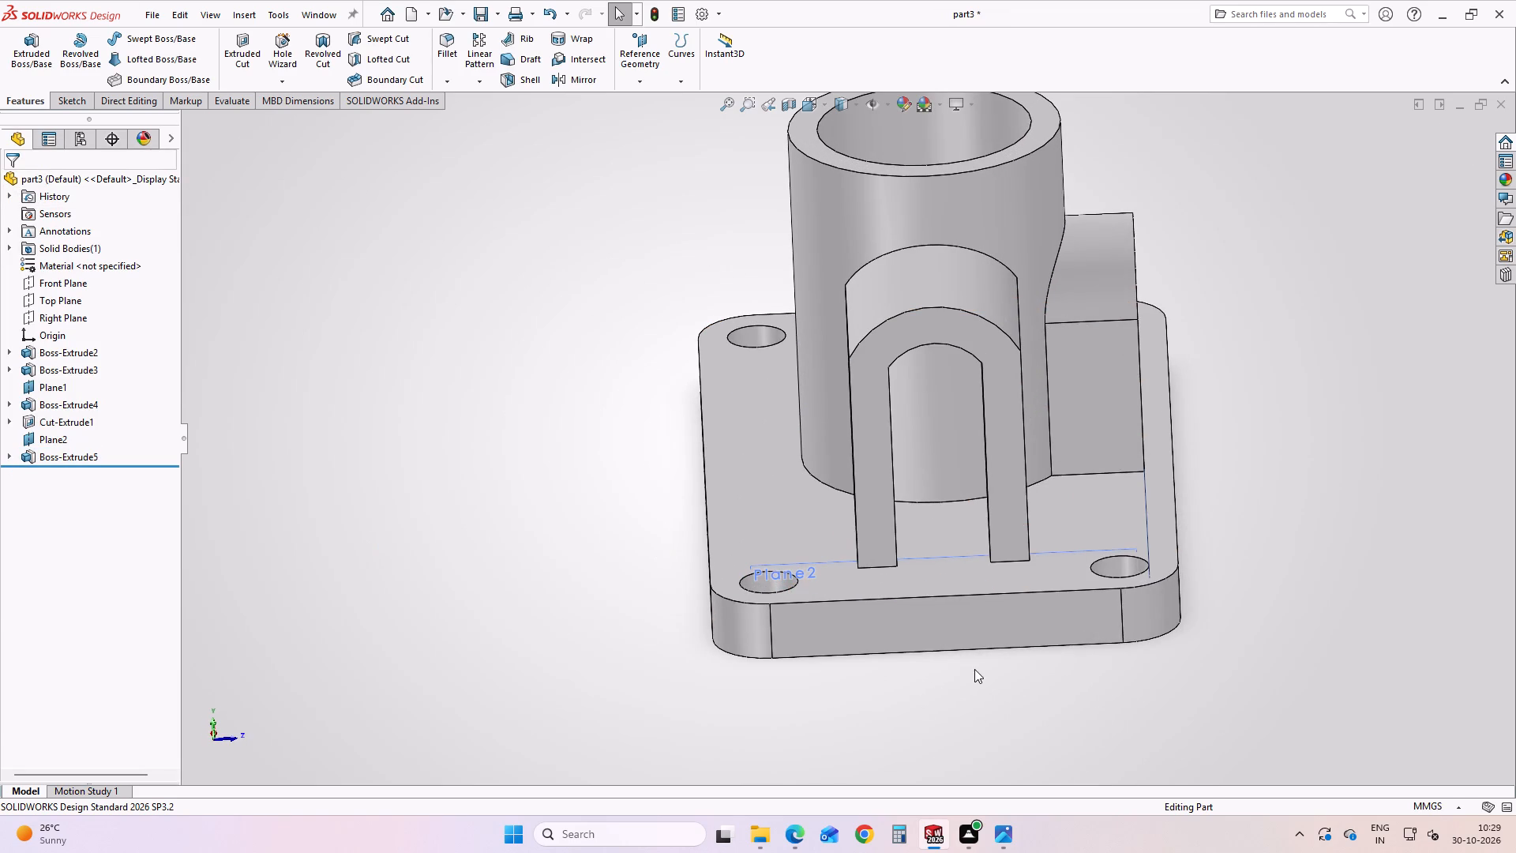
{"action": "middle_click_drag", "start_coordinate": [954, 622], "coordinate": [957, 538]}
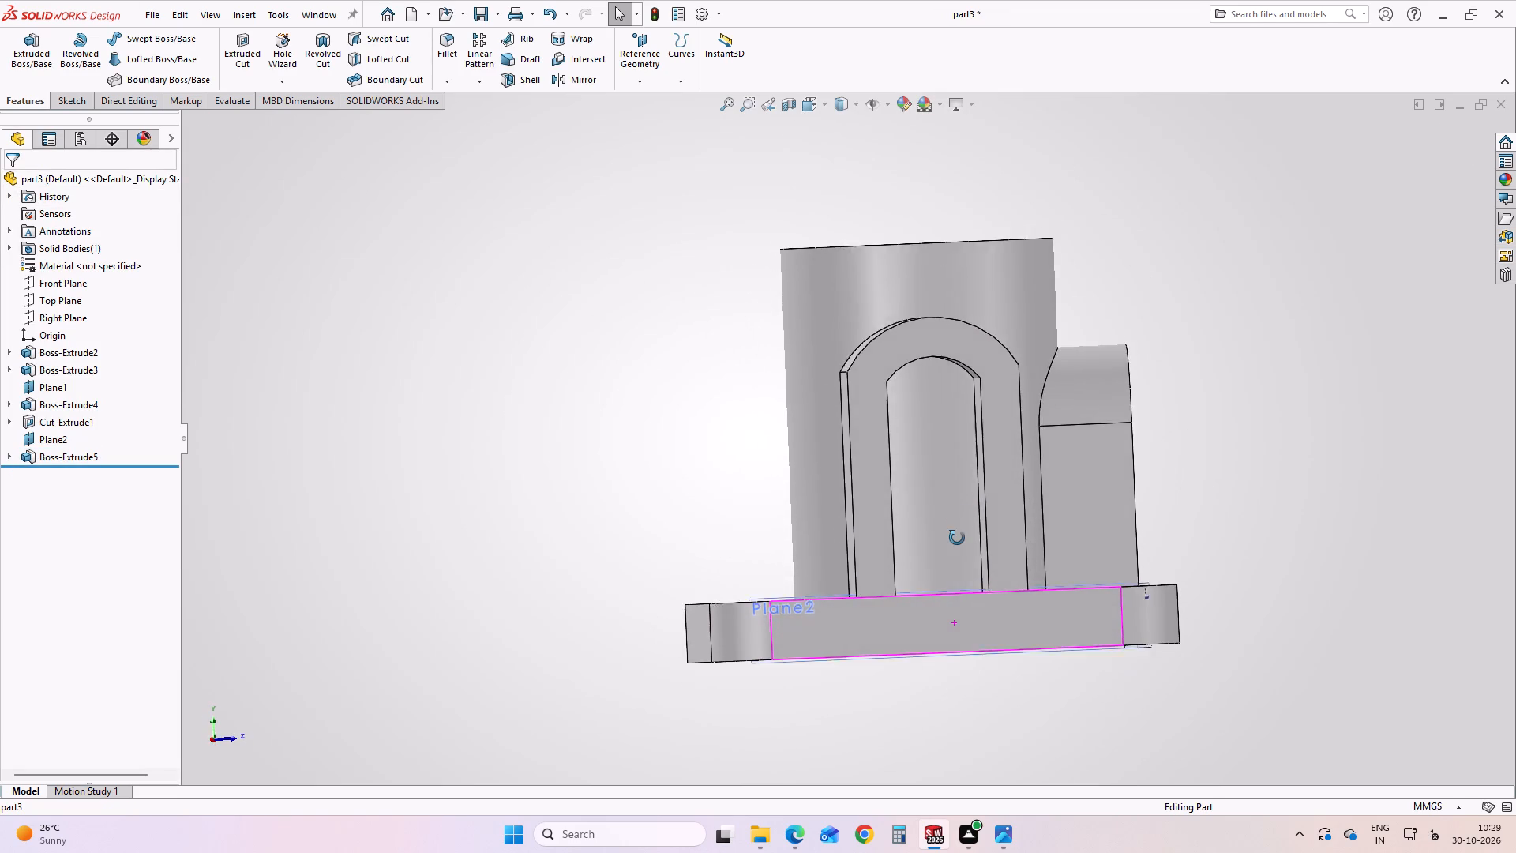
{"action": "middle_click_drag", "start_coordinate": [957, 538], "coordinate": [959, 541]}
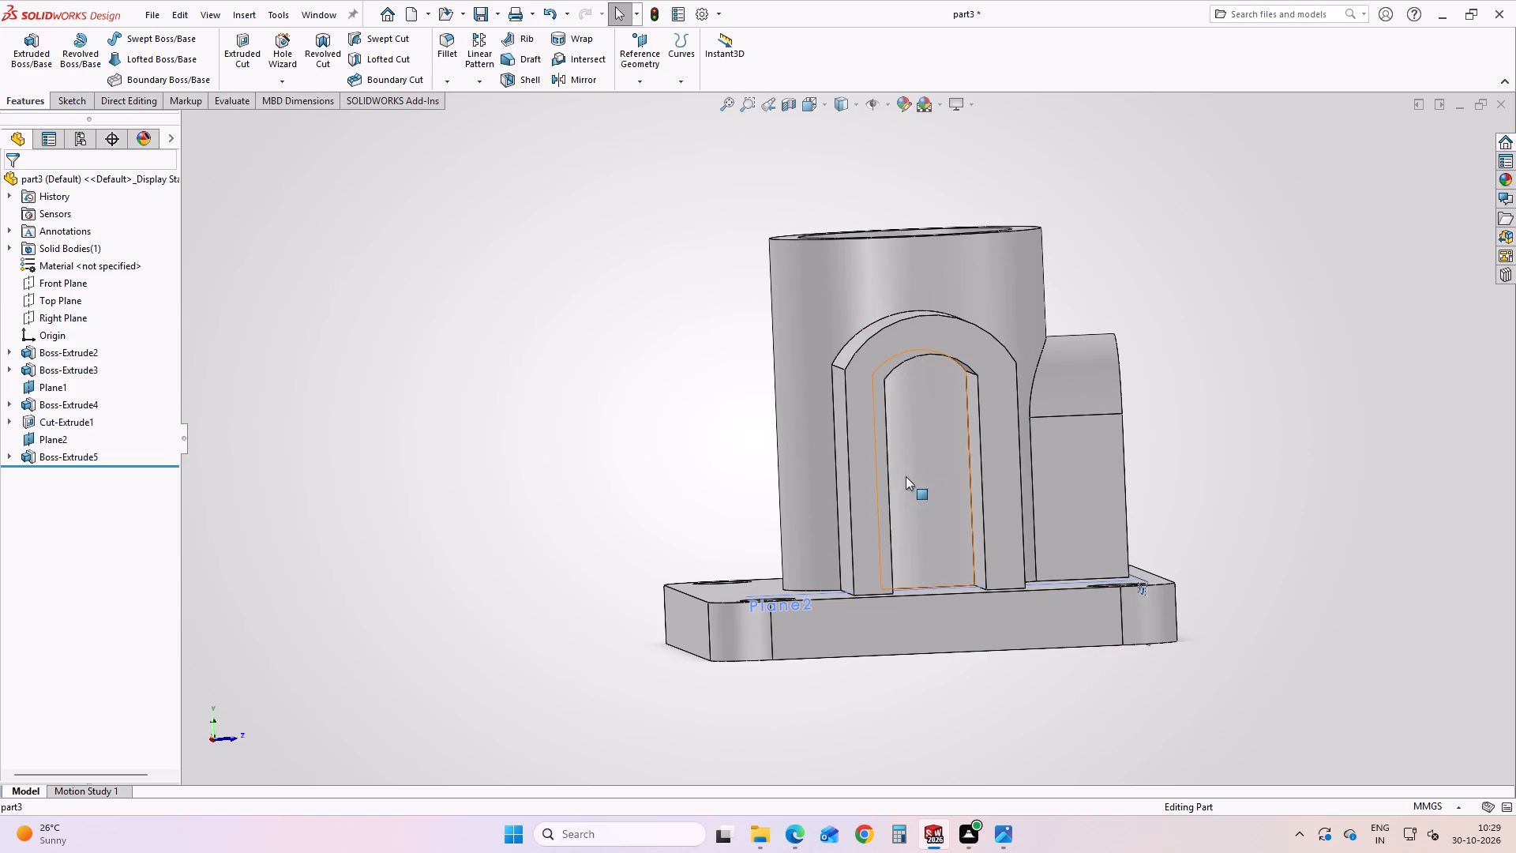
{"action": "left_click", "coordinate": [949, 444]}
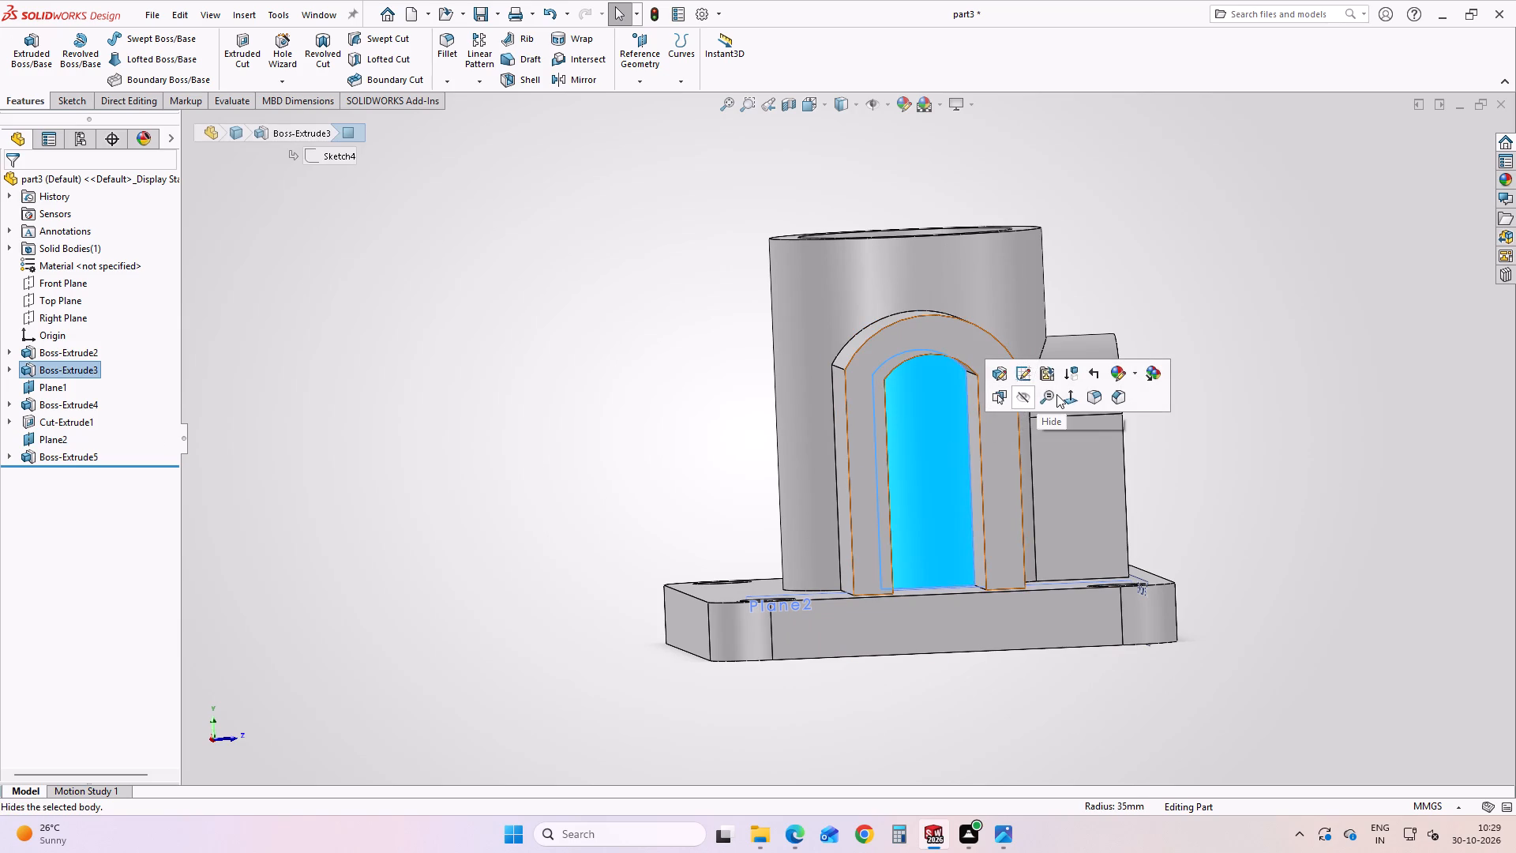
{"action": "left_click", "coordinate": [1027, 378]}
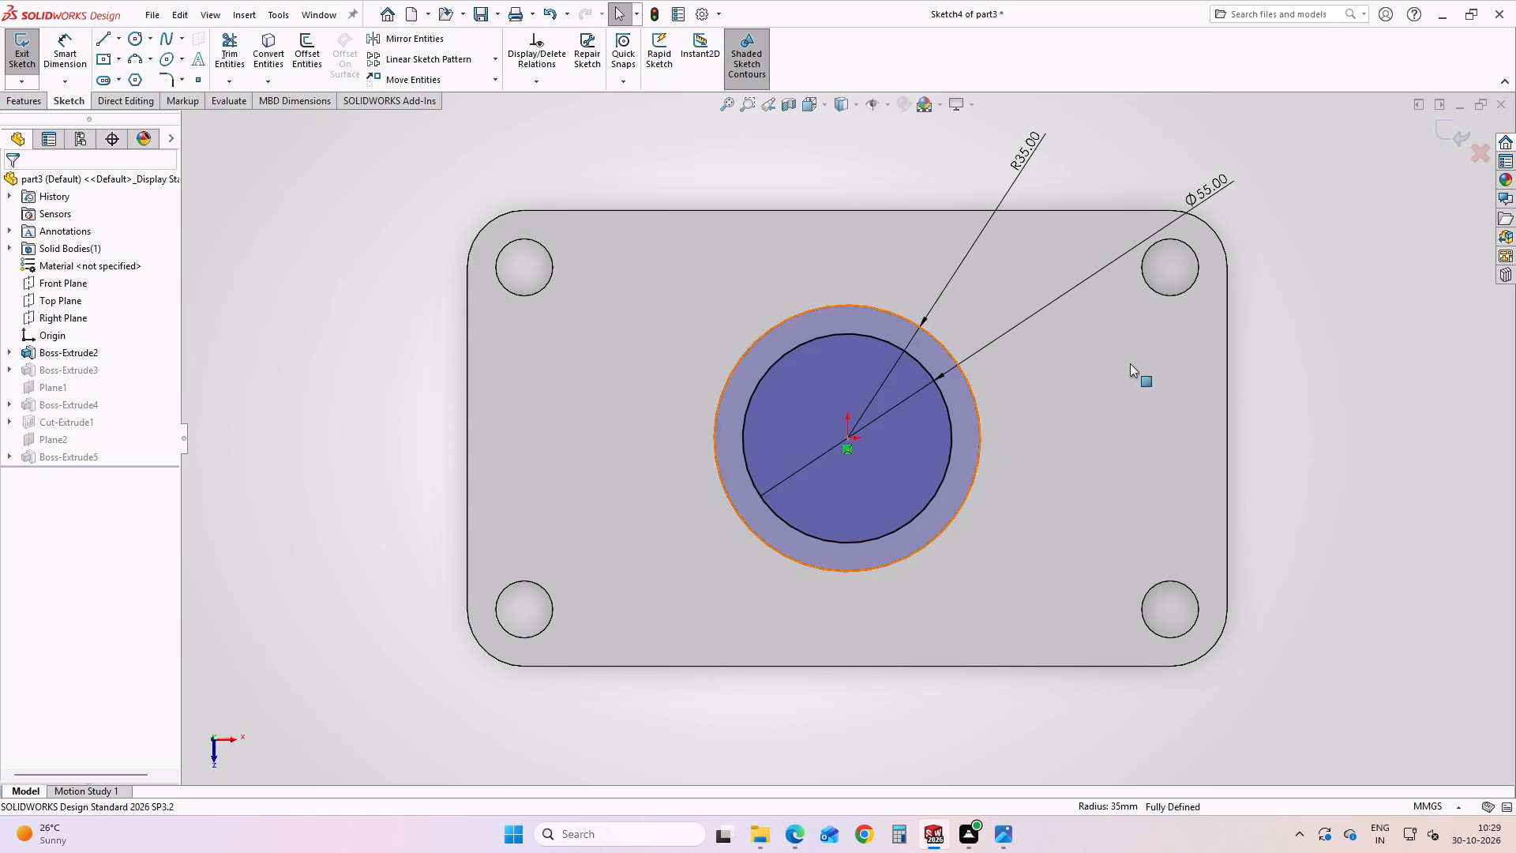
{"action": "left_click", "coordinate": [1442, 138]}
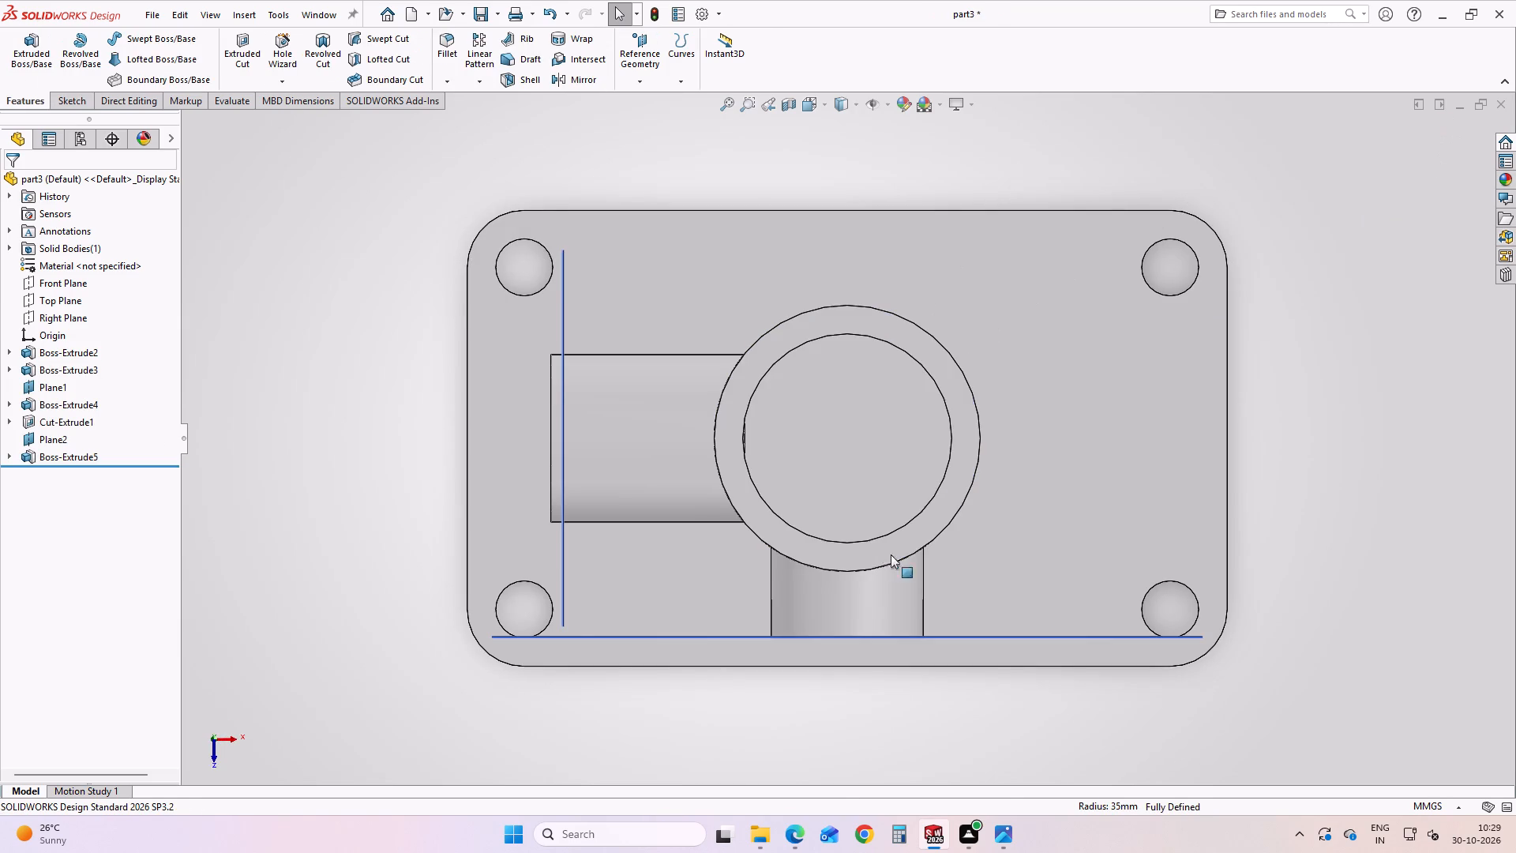
Start a sketch on the side arch's outer end face and convert the opening's two vertical edges and inner arc into sketch entities.
{"action": "middle_click_drag", "start_coordinate": [902, 551], "coordinate": [1109, 549]}
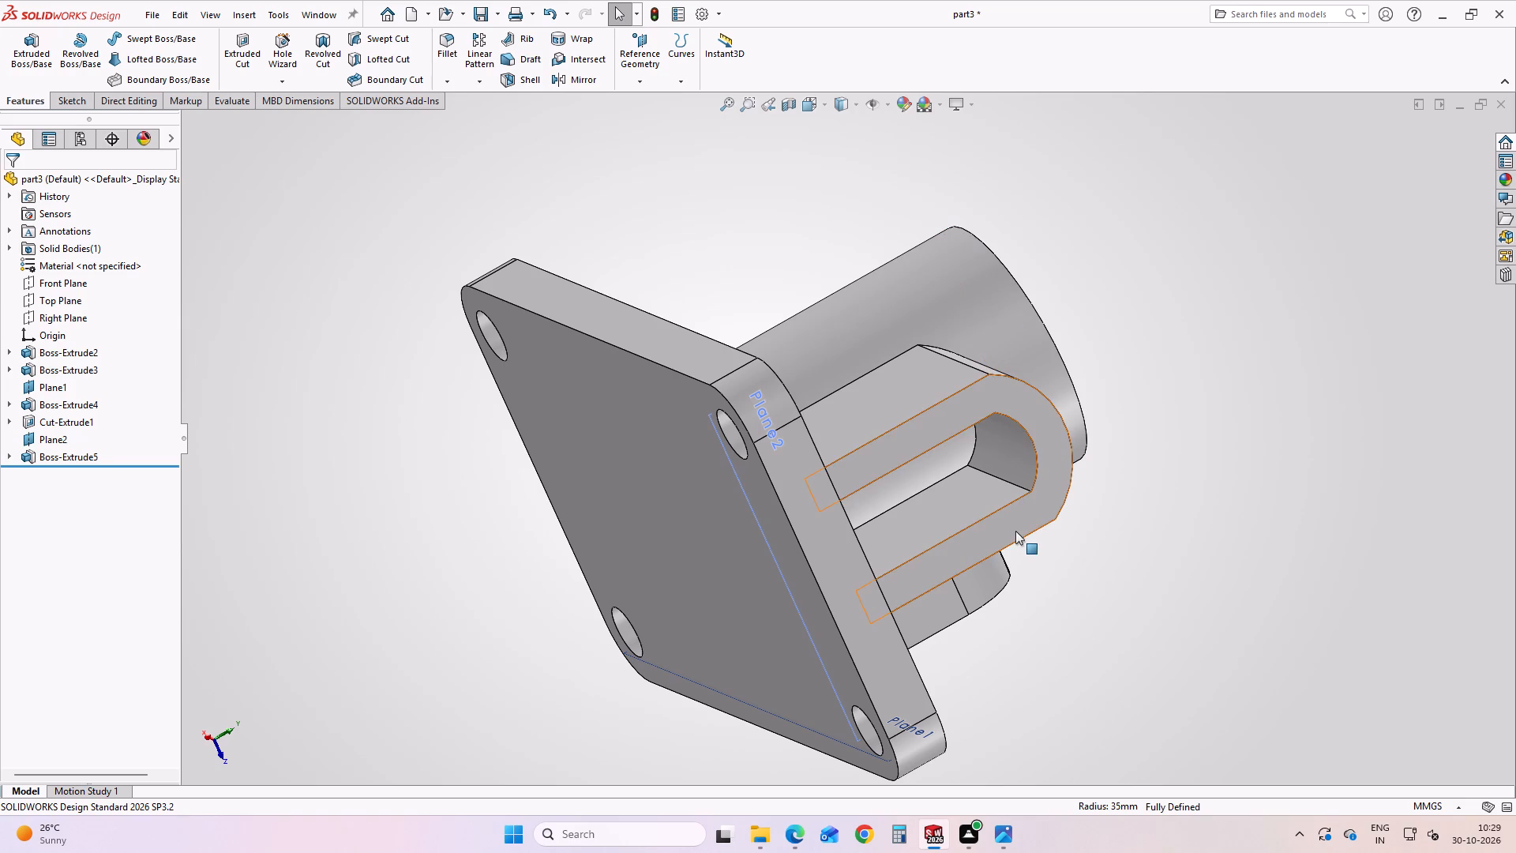
{"action": "left_click", "coordinate": [1013, 524]}
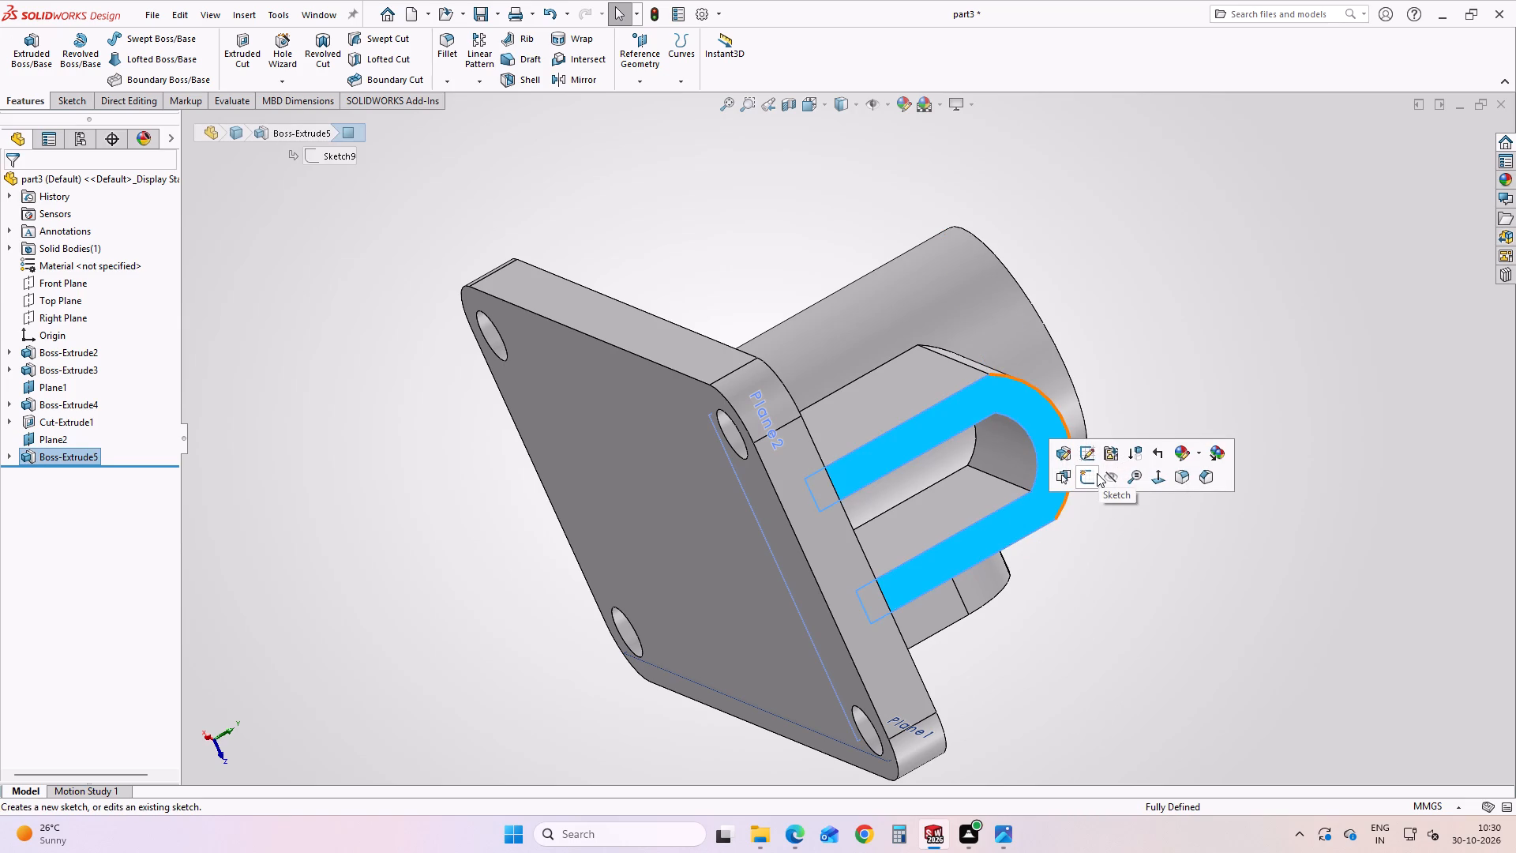
{"action": "left_click", "coordinate": [1097, 473]}
{"action": "left_click", "coordinate": [362, 423]}
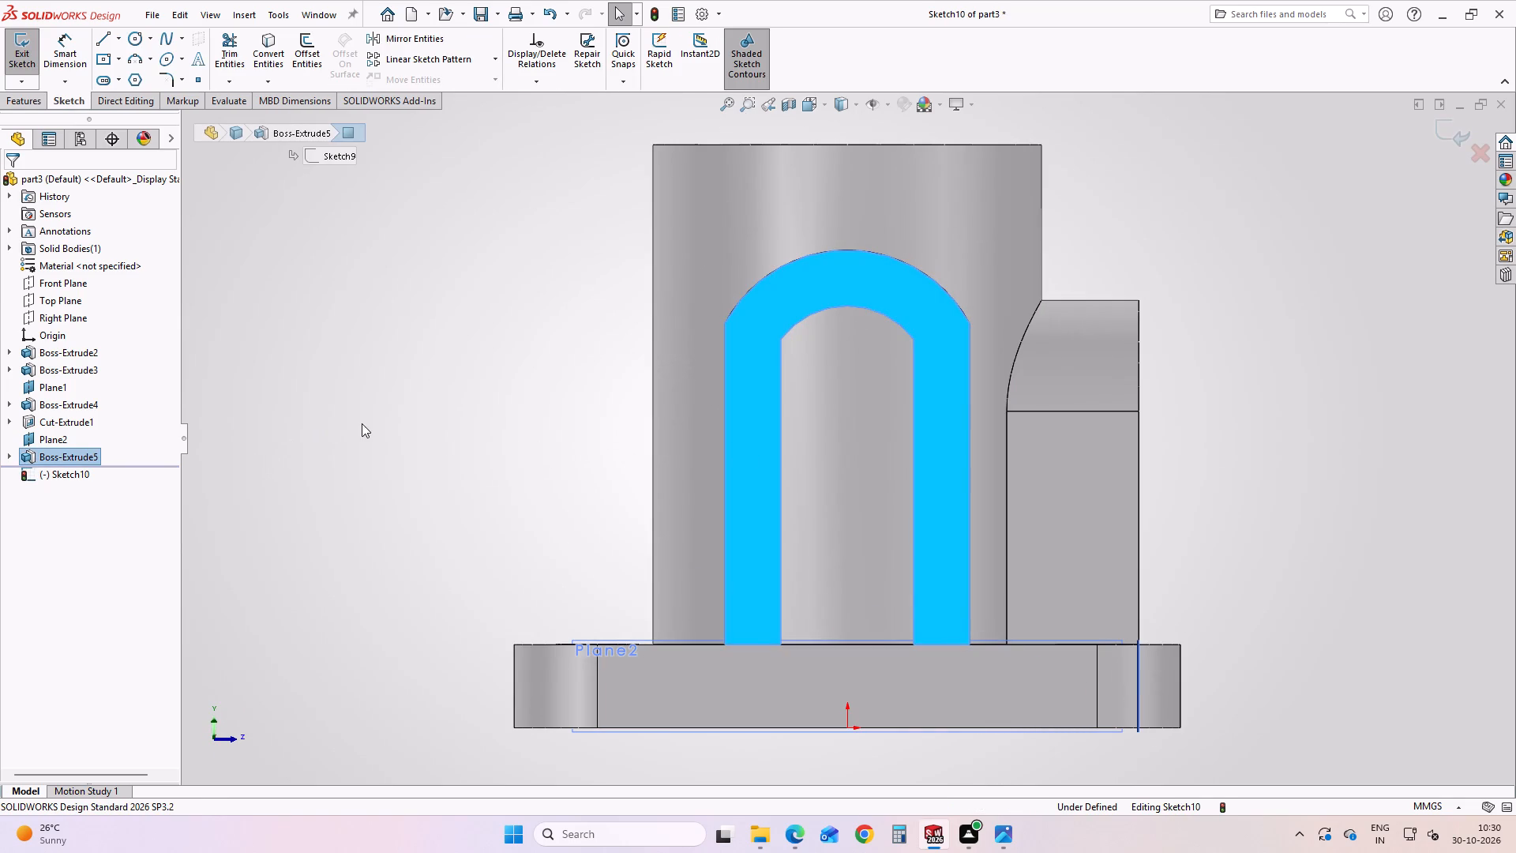
{"action": "left_click", "coordinate": [274, 55]}
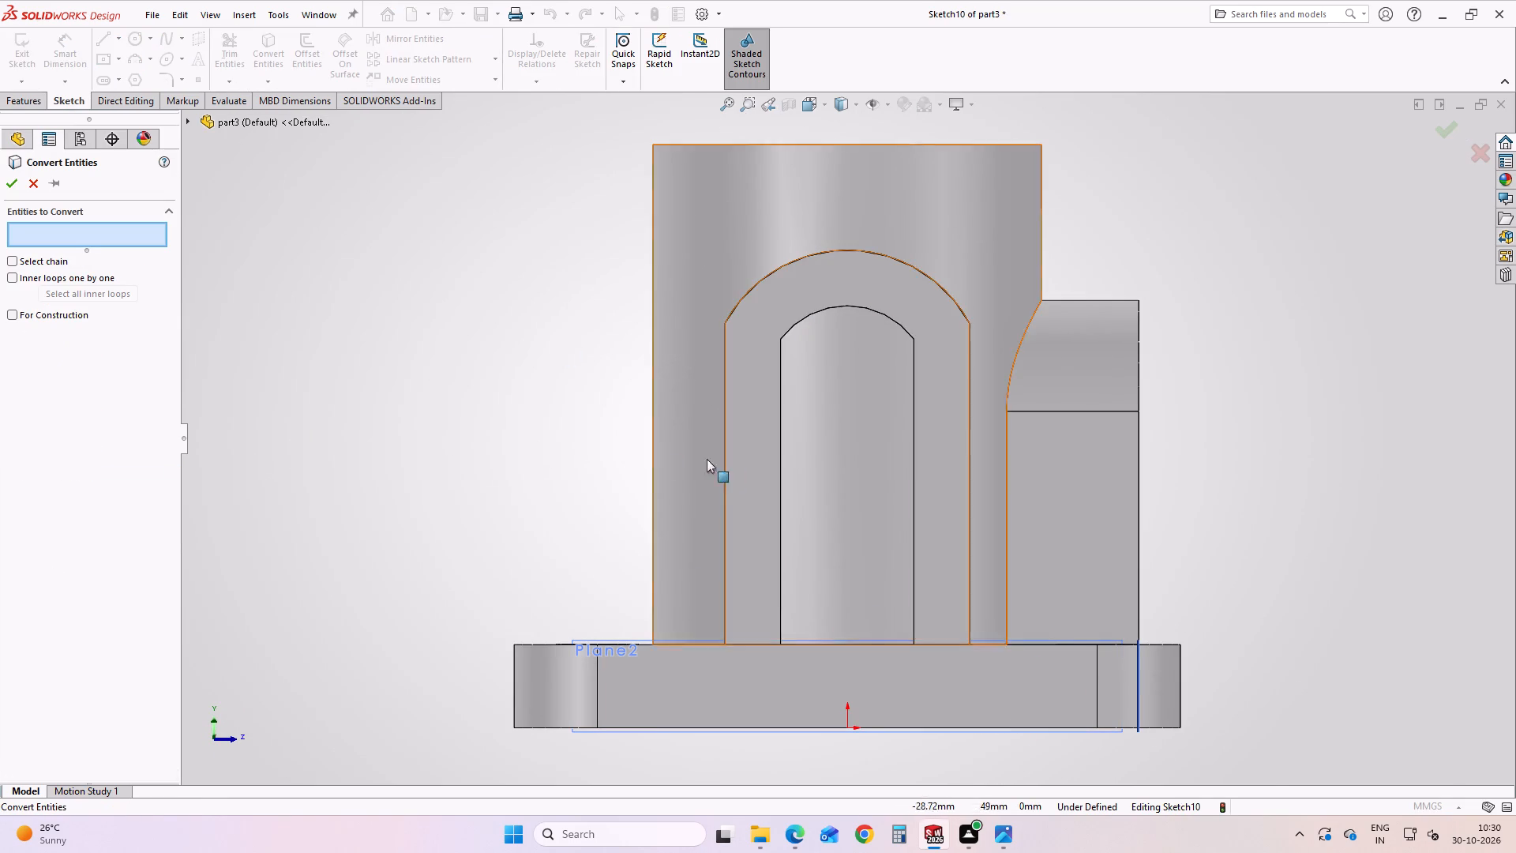
{"action": "left_click", "coordinate": [782, 547]}
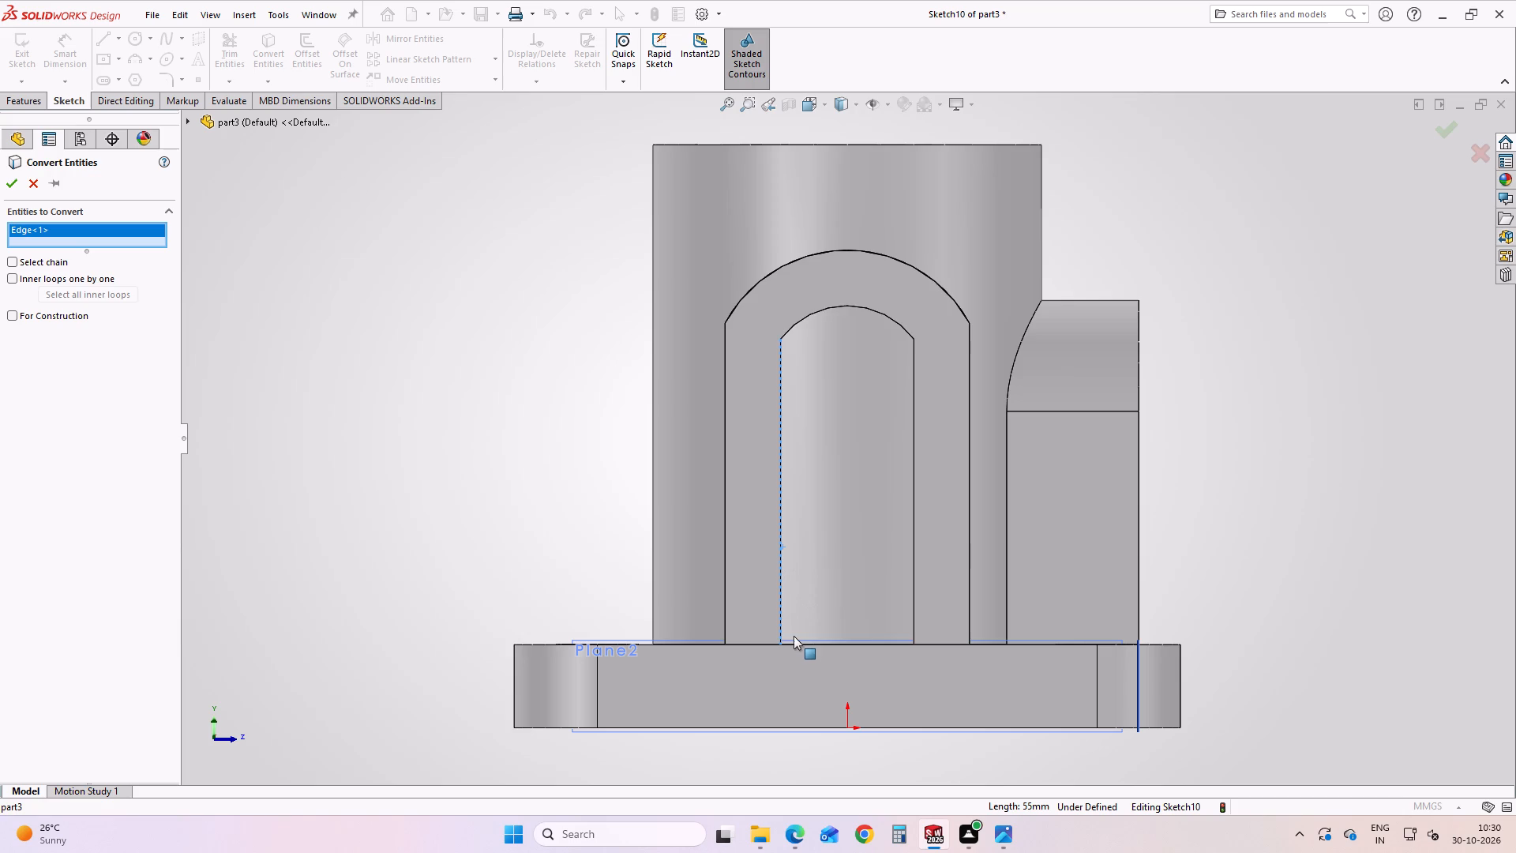
{"action": "left_click", "coordinate": [801, 321]}
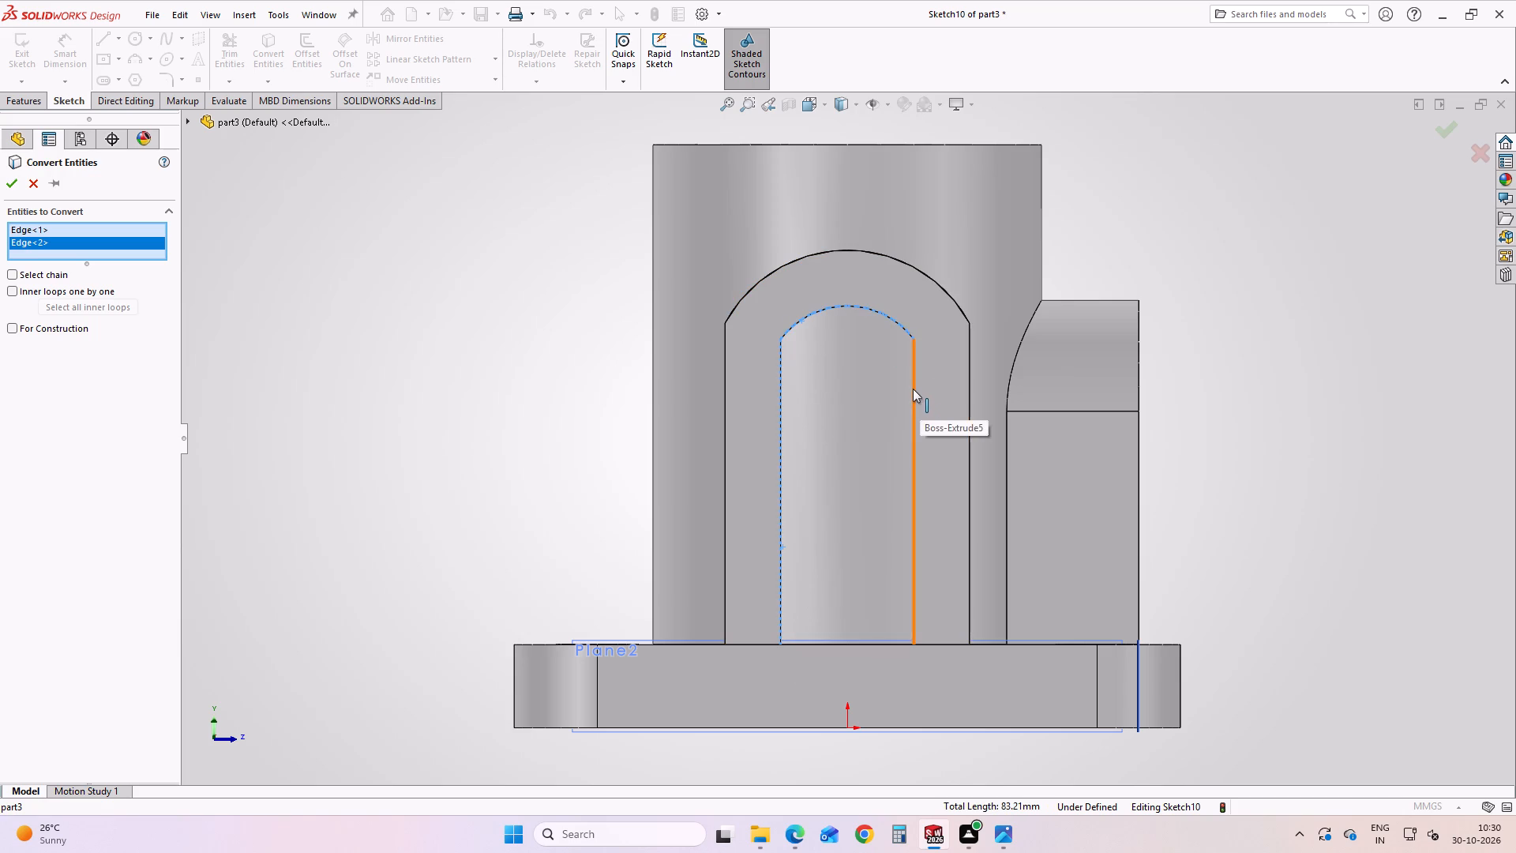
{"action": "left_click", "coordinate": [913, 389]}
{"action": "left_click", "coordinate": [9, 186]}
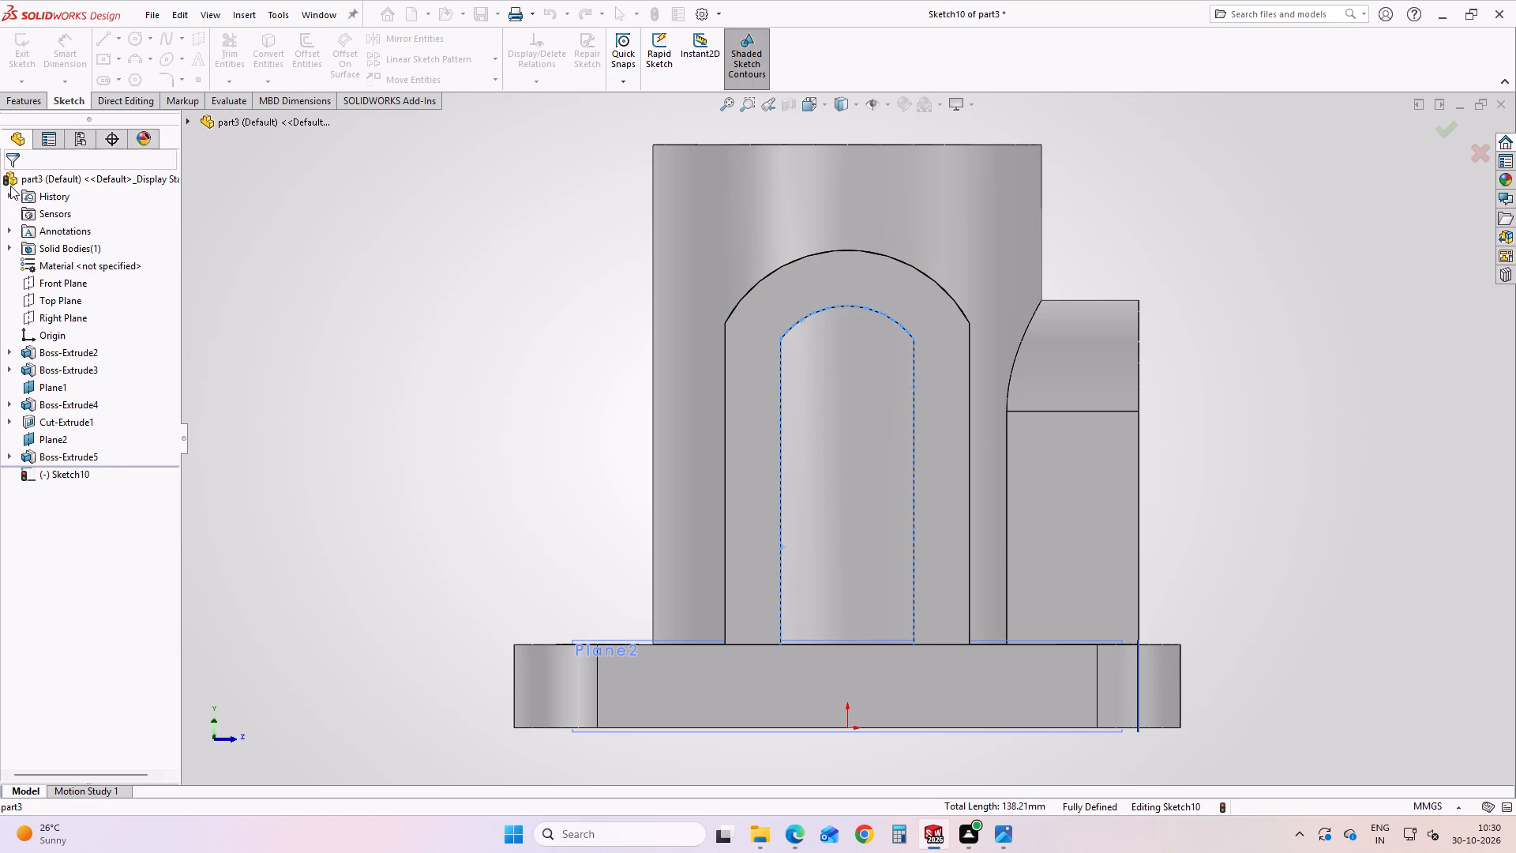
Close the base of the converted opening profile with a 24 mm horizontal line between its two vertical edges.
{"action": "left_click", "coordinate": [108, 41]}
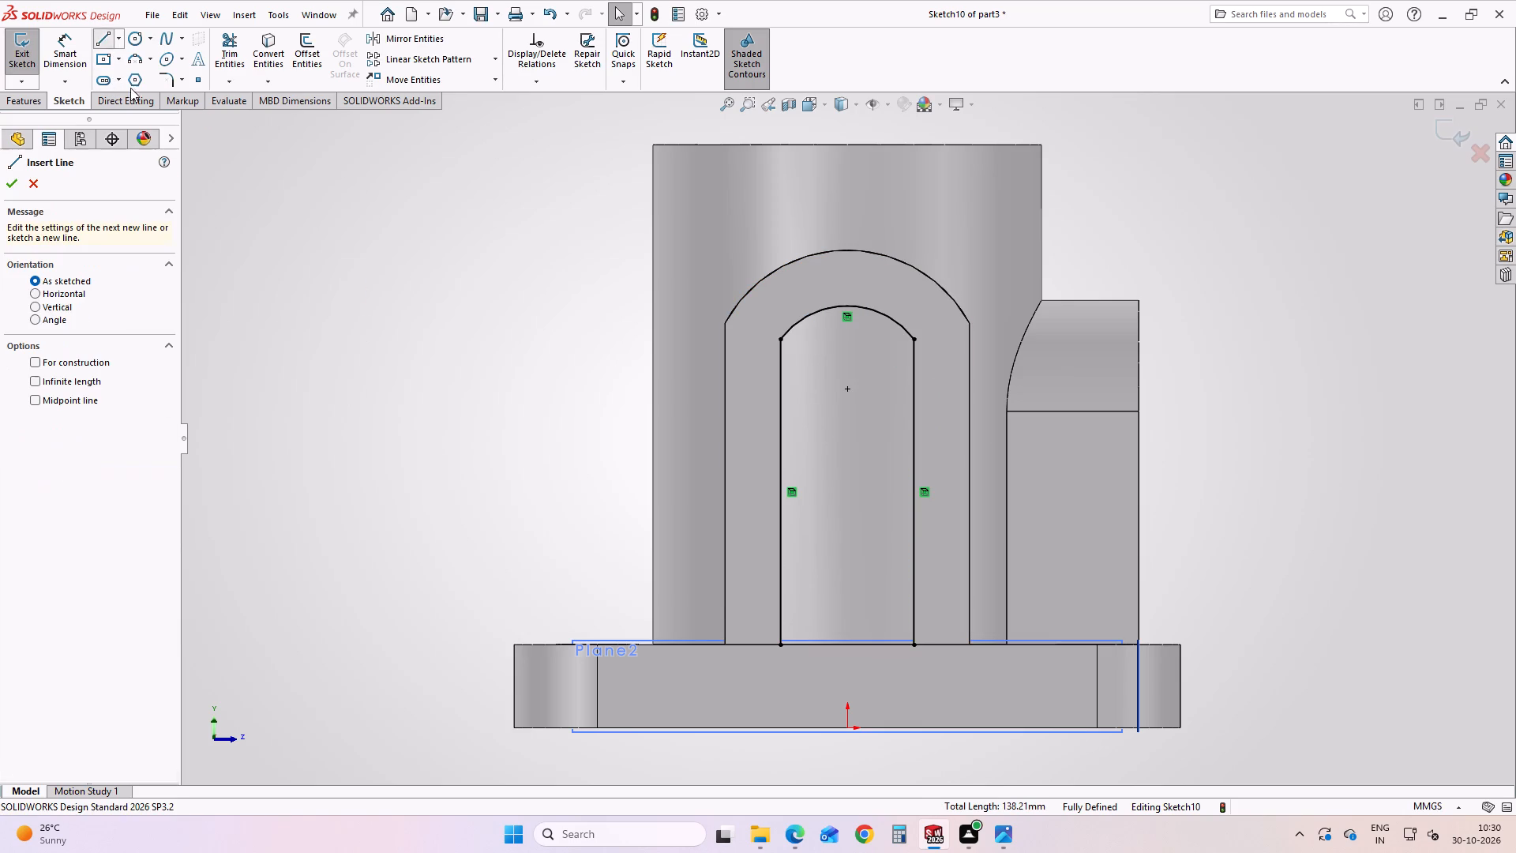
{"action": "left_click", "coordinate": [779, 644]}
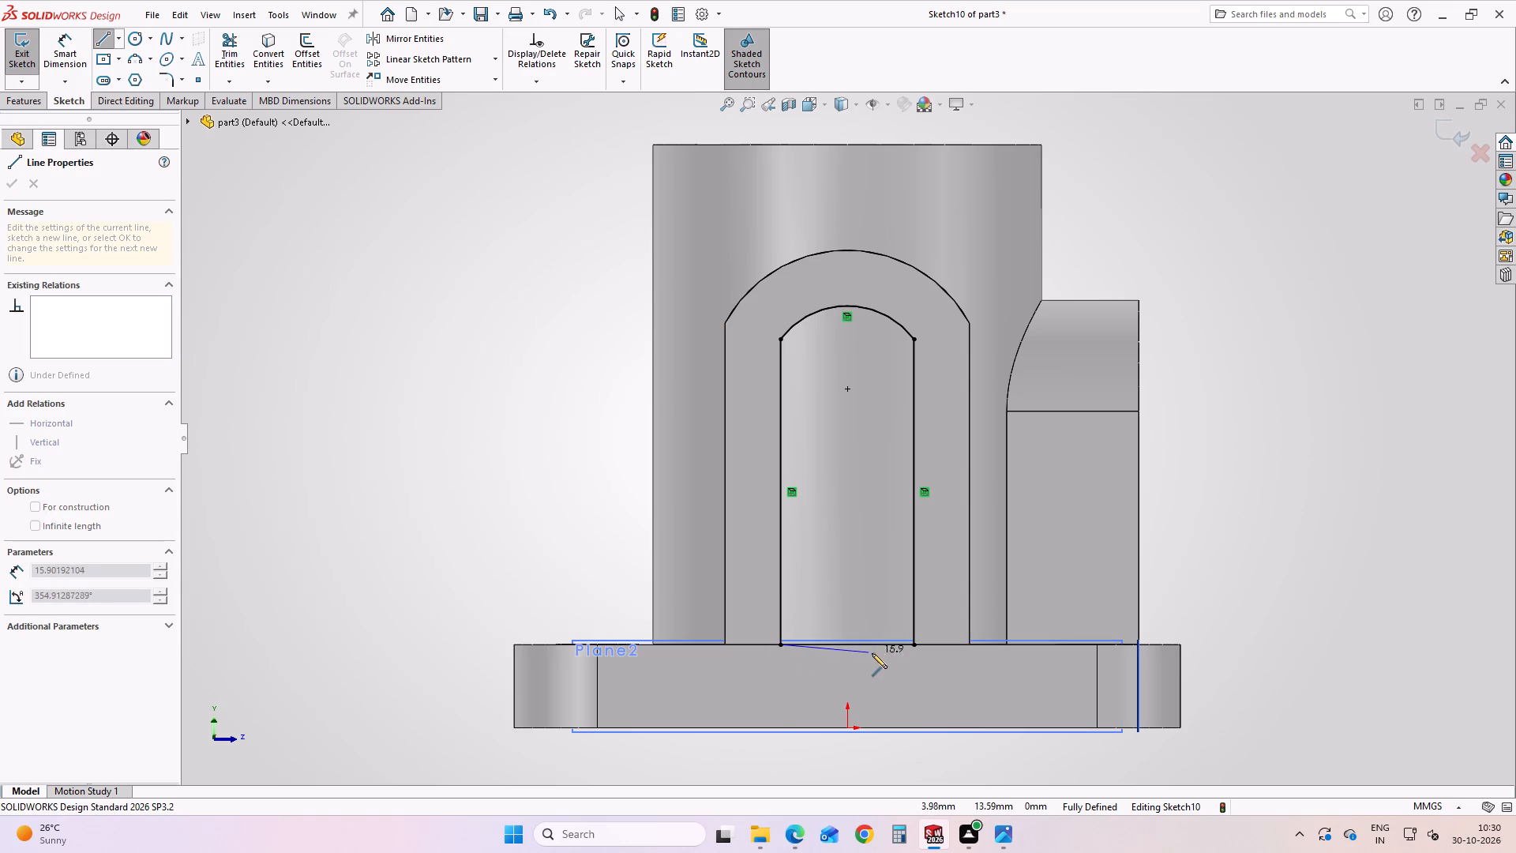
{"action": "left_click", "coordinate": [913, 647]}
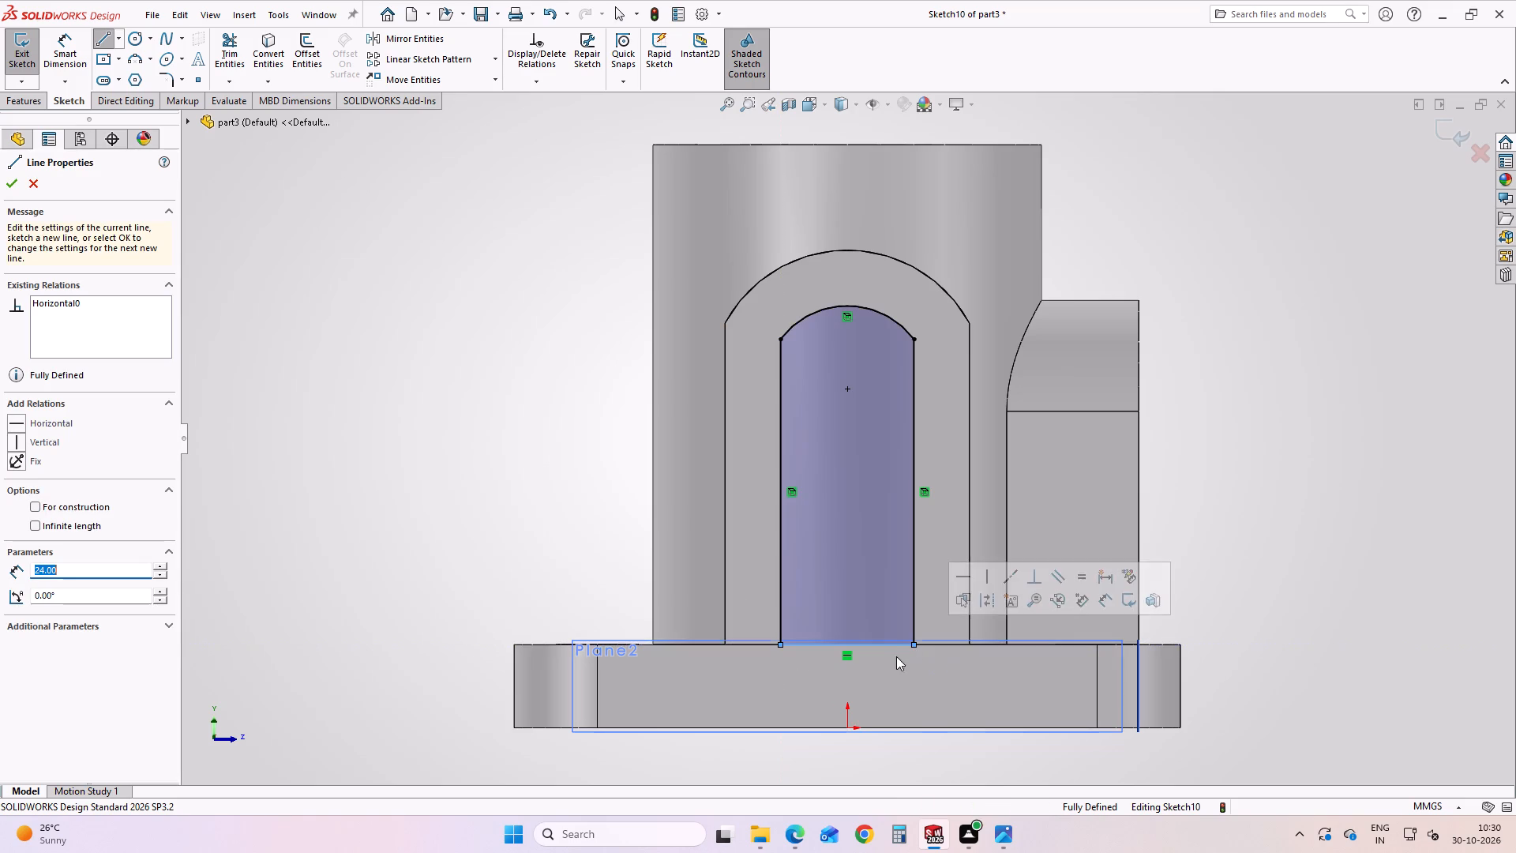
{"action": "left_click", "coordinate": [10, 190]}
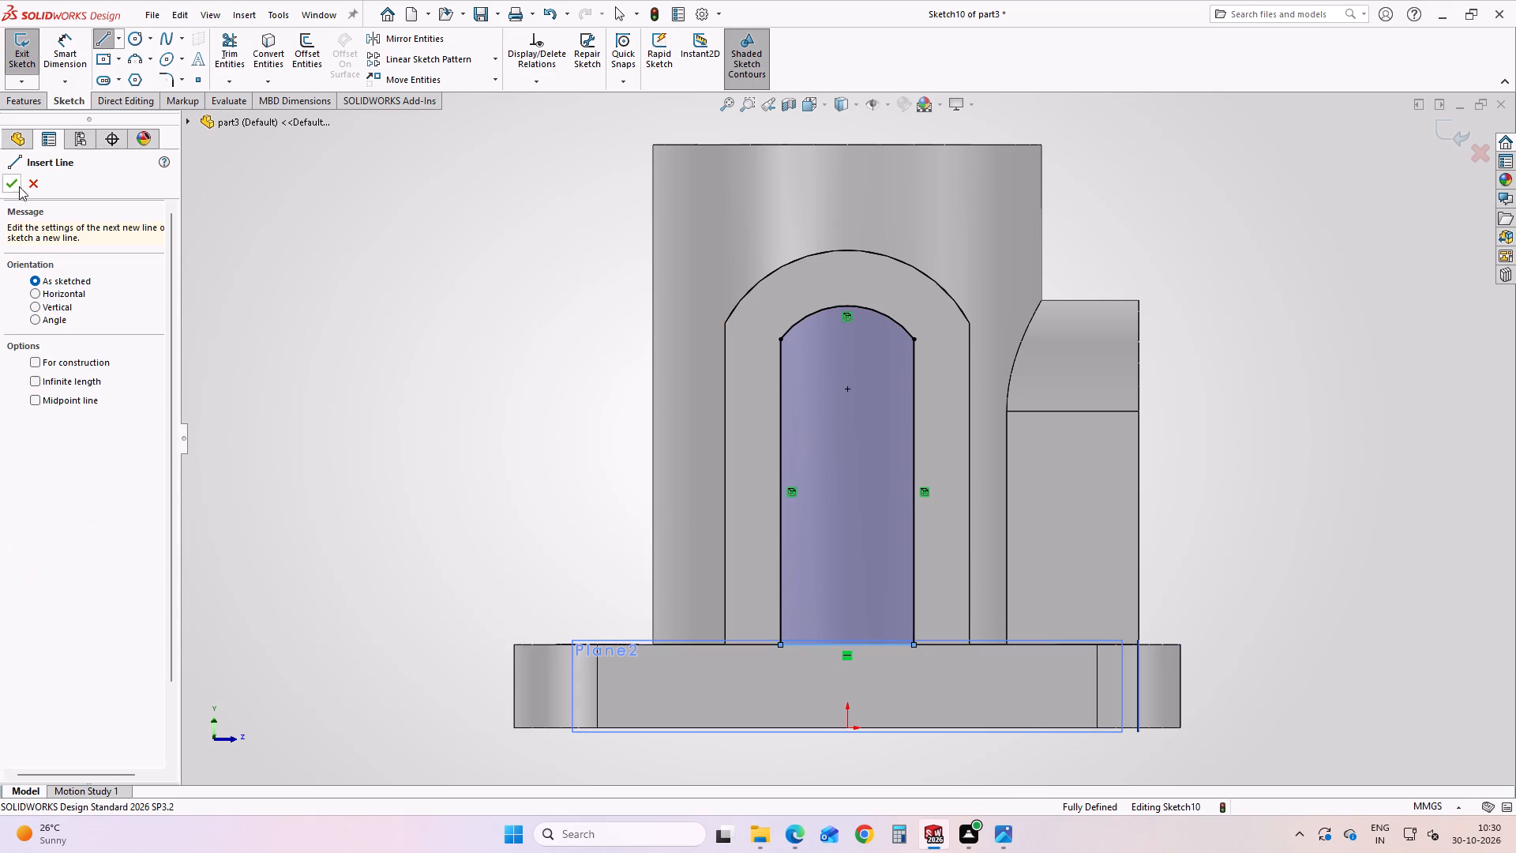
Cut the closed opening profile 48 mm blind into the side arch toward the cylinder with Extruded Cut.
{"action": "left_click", "coordinate": [32, 97]}
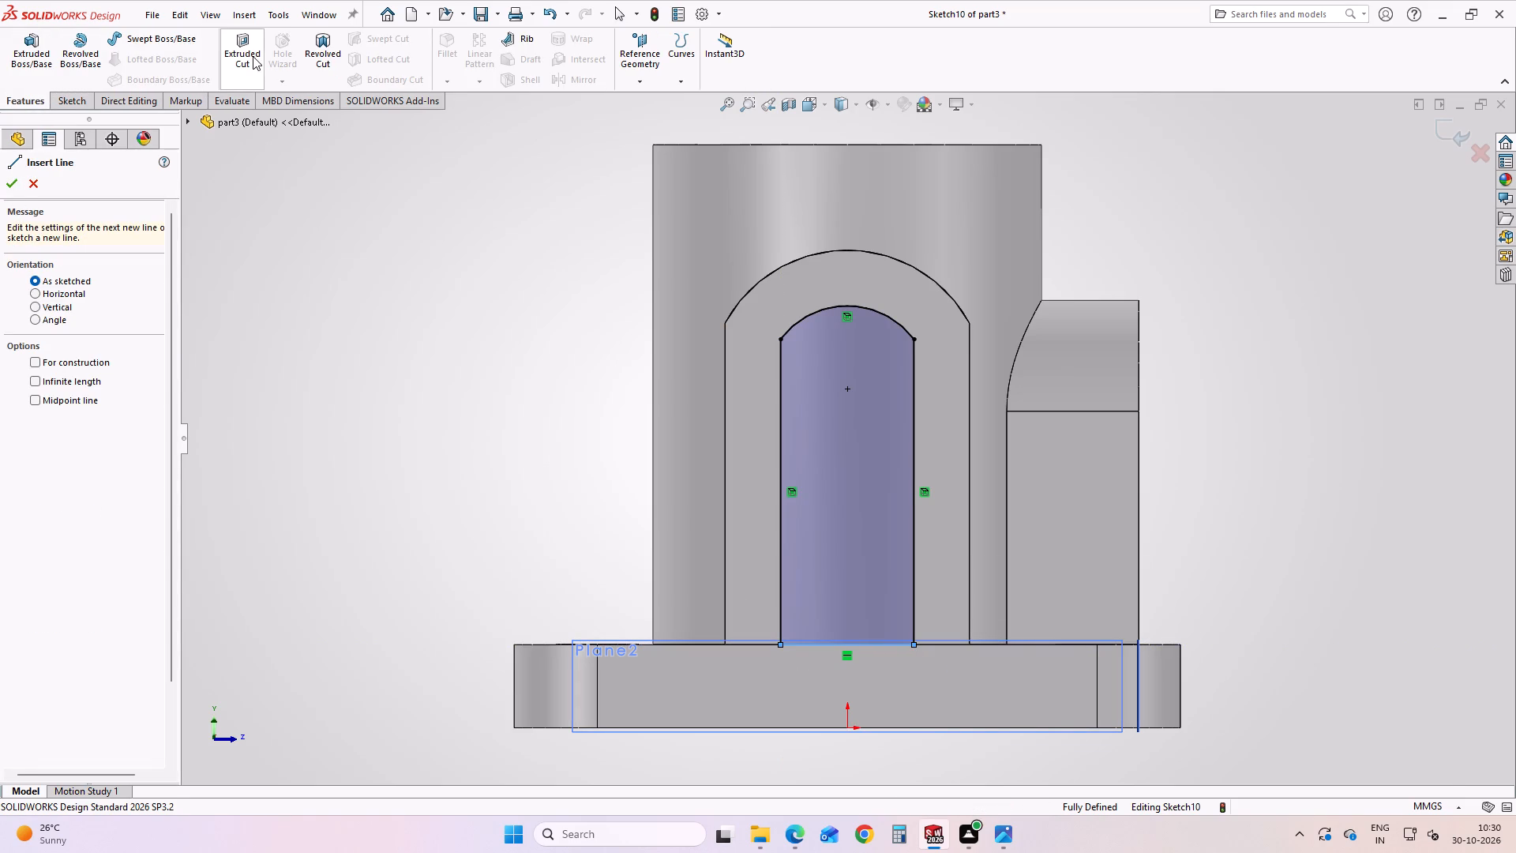
{"action": "left_click", "coordinate": [253, 56]}
{"action": "middle_click_drag", "start_coordinate": [987, 516], "coordinate": [854, 515]}
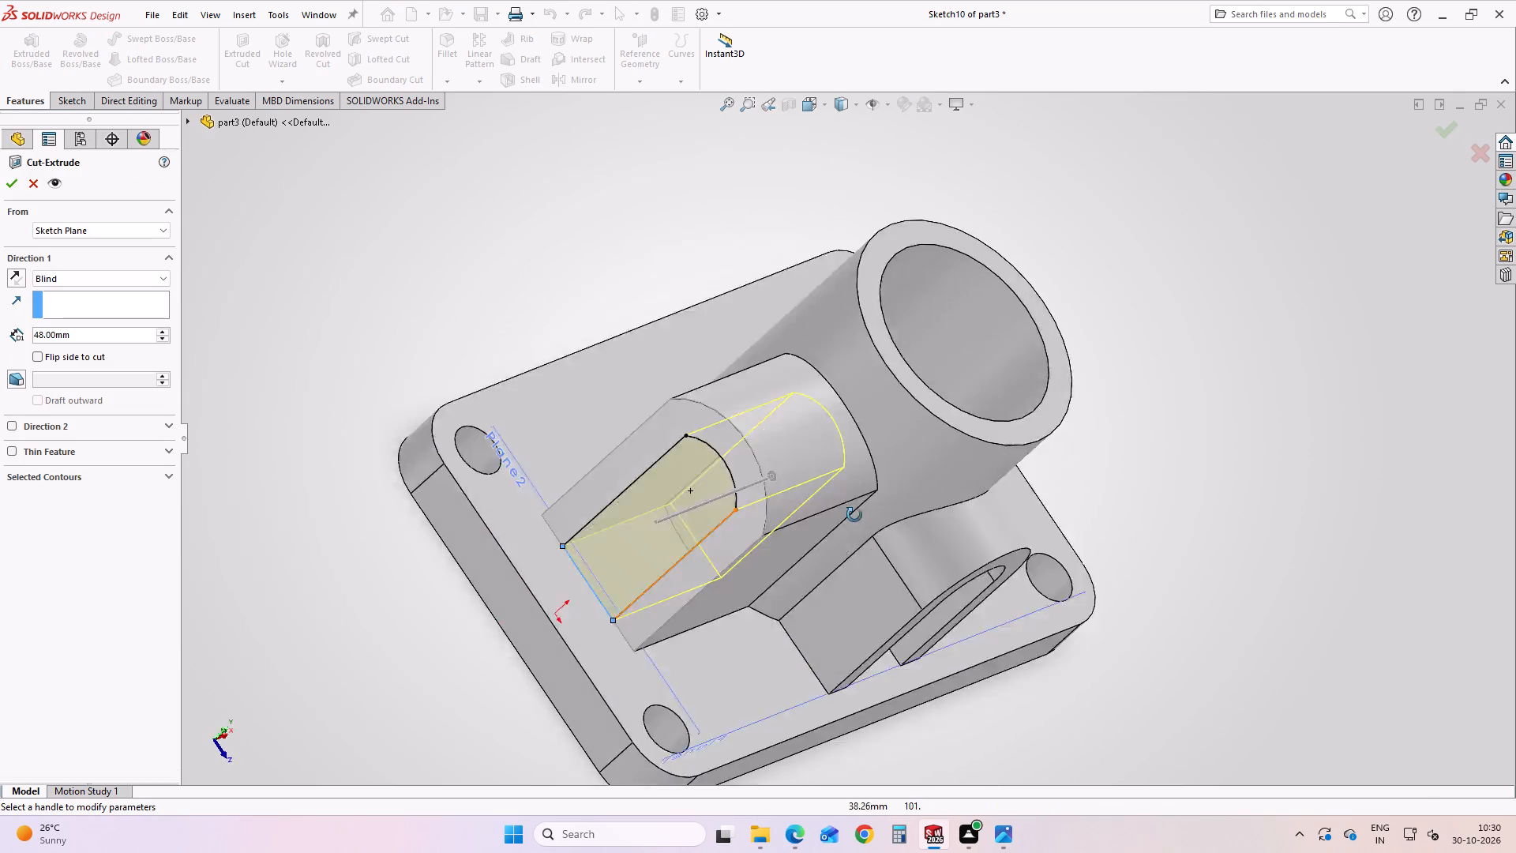
{"action": "middle_click_drag", "start_coordinate": [854, 515], "coordinate": [713, 574]}
{"action": "middle_click_drag", "start_coordinate": [715, 434], "coordinate": [749, 457]}
{"action": "left_click", "coordinate": [6, 184]}
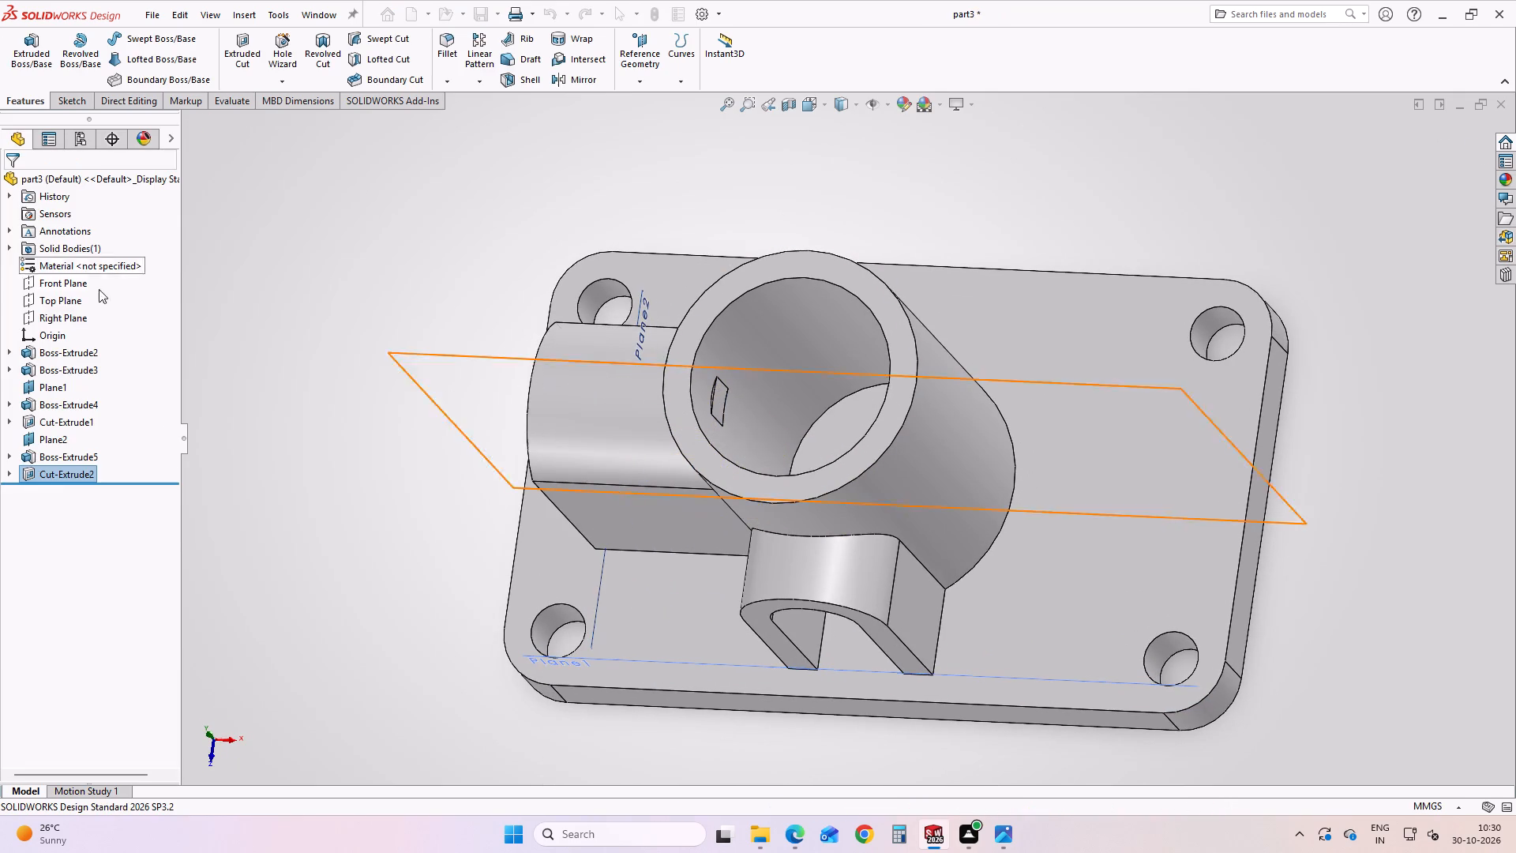
Edit the side arch's opening cut and extend its blind depth through the cylinder wall, ending inside the bore.
{"action": "middle_click_drag", "start_coordinate": [557, 457], "coordinate": [726, 471]}
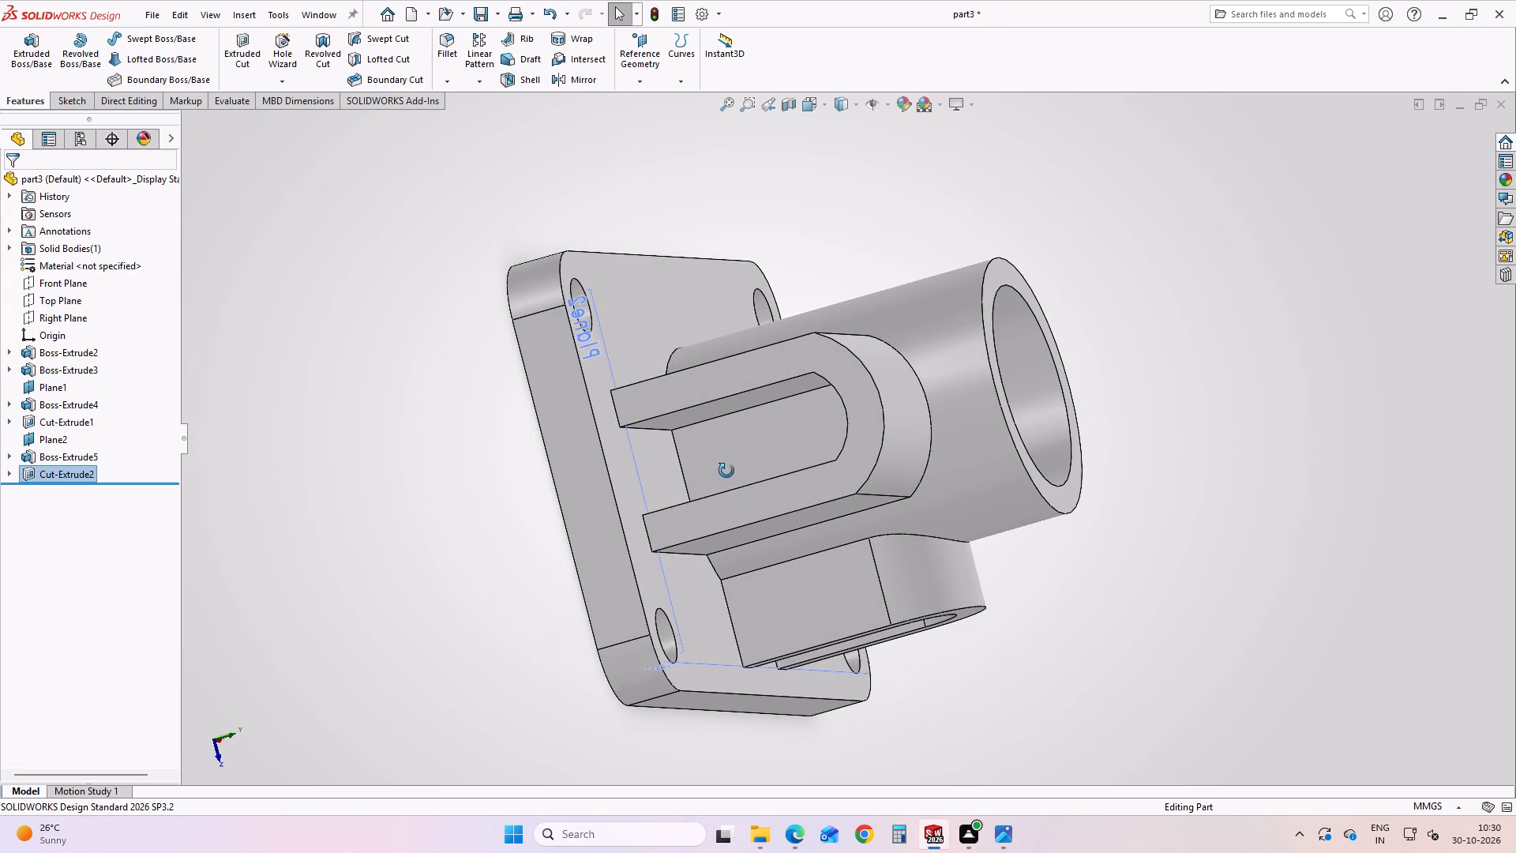
{"action": "middle_click_drag", "start_coordinate": [726, 471], "coordinate": [735, 474]}
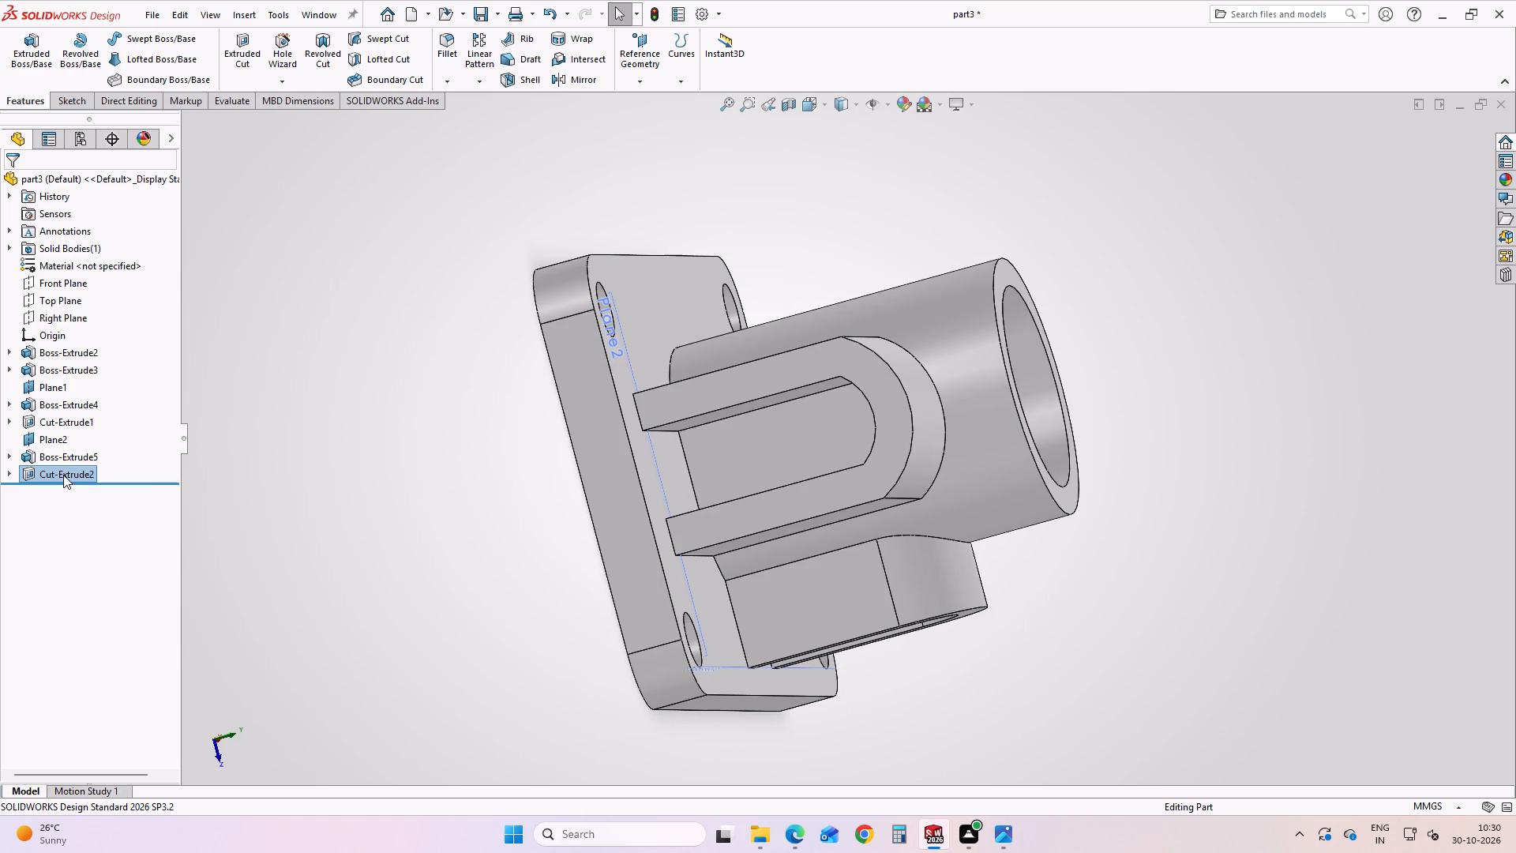
{"action": "left_click", "coordinate": [63, 475]}
{"action": "left_click", "coordinate": [150, 548]}
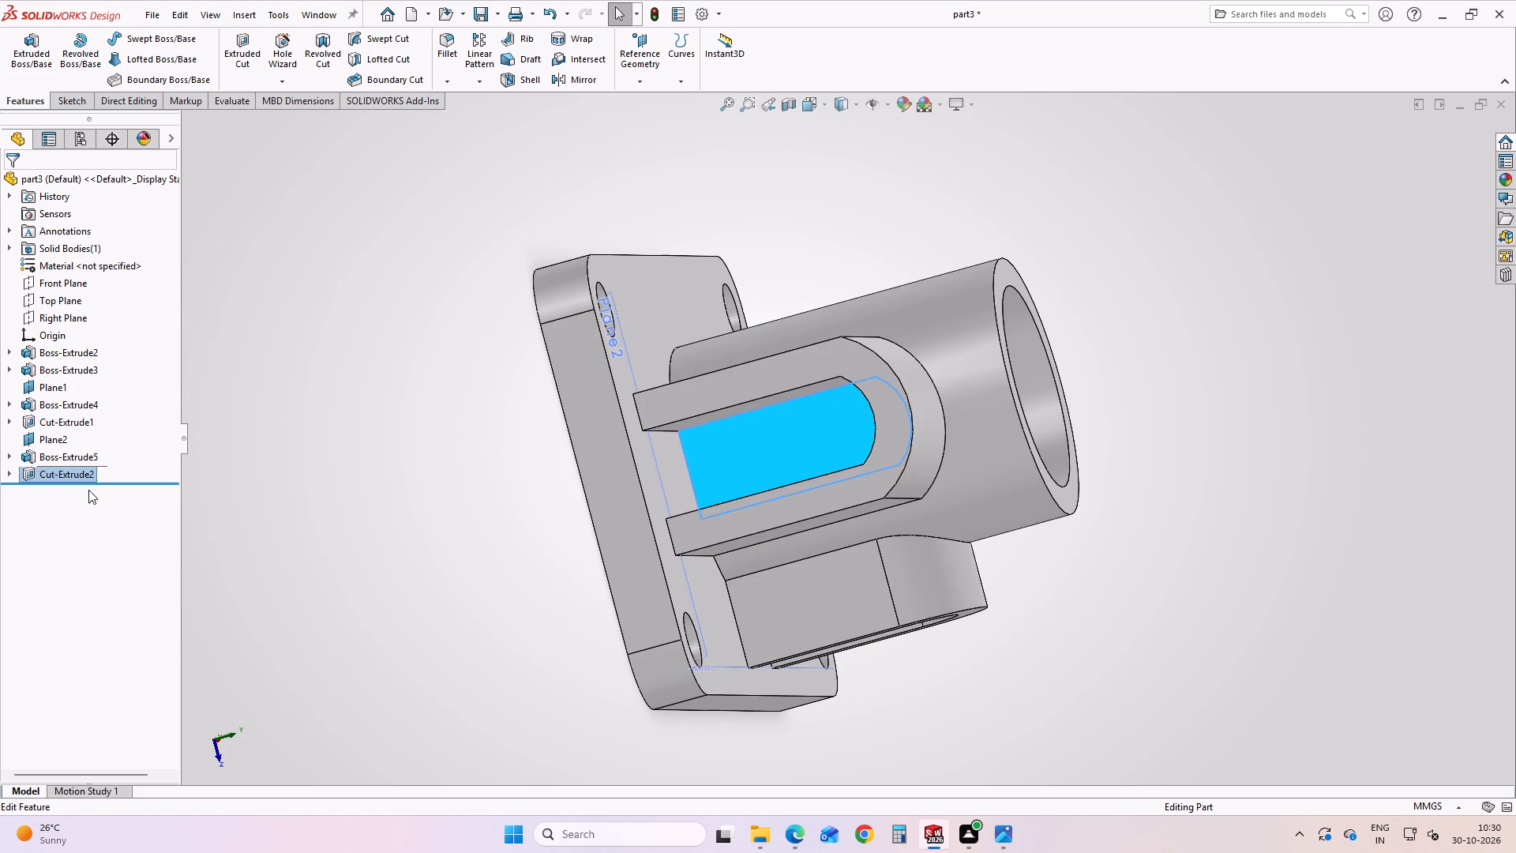
{"action": "left_click", "coordinate": [69, 476]}
{"action": "left_click", "coordinate": [51, 475]}
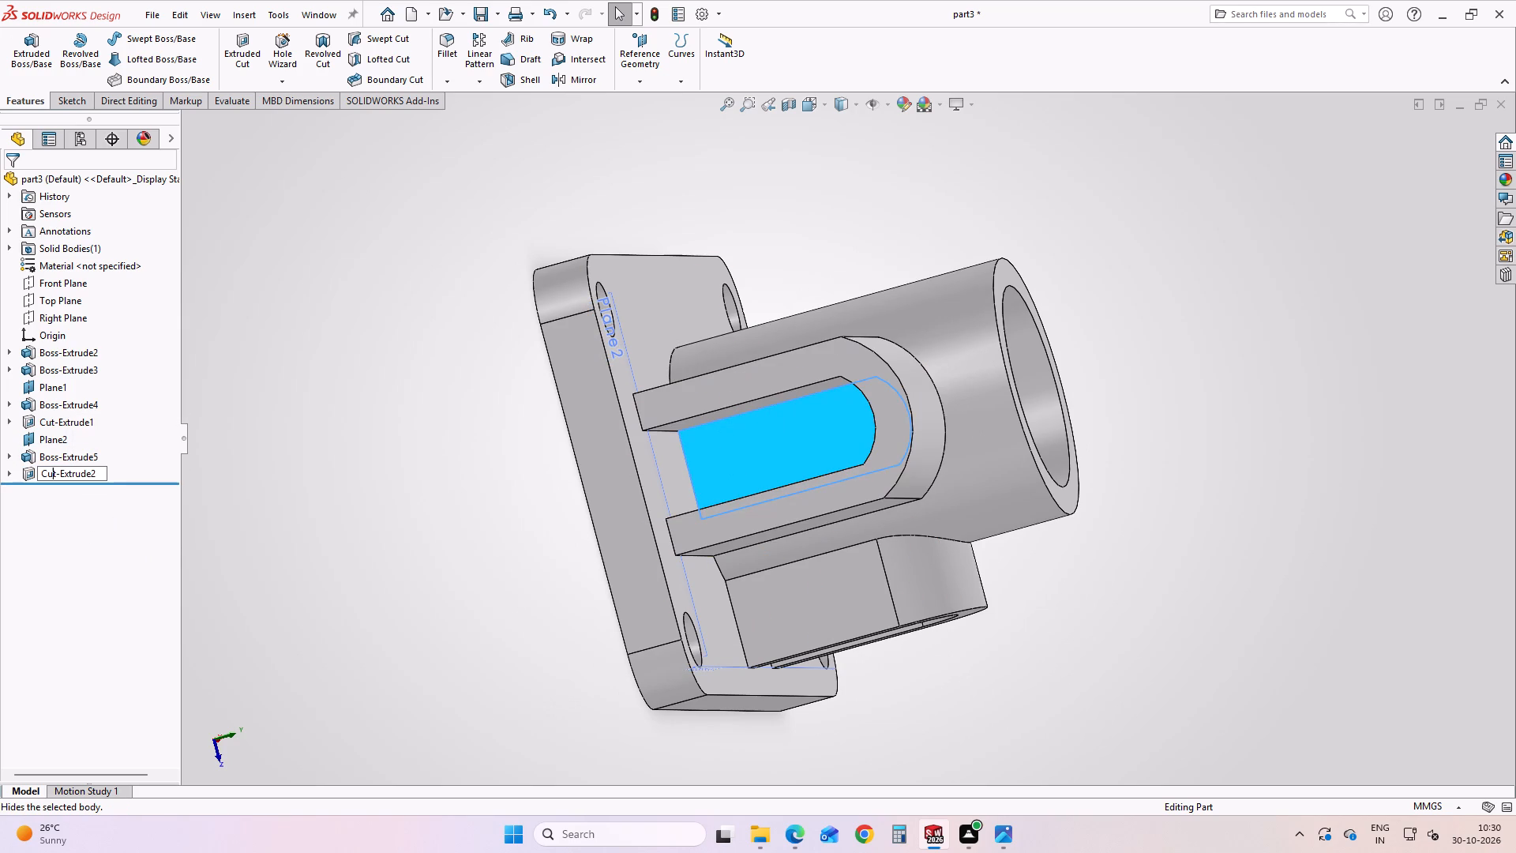
{"action": "left_click", "coordinate": [21, 477]}
{"action": "left_click", "coordinate": [30, 427]}
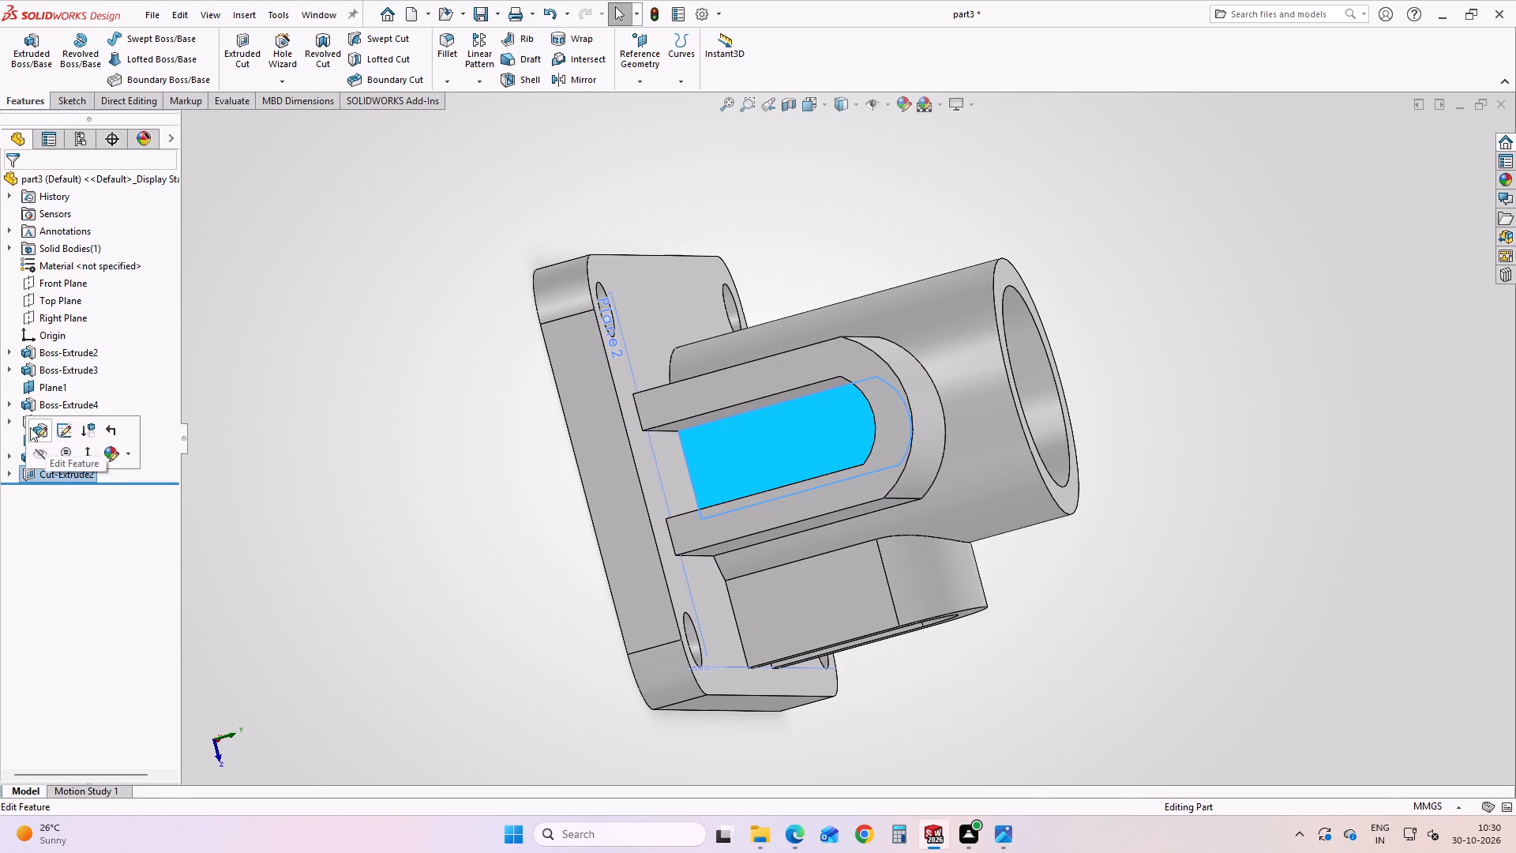
{"action": "left_click_drag", "start_coordinate": [798, 447], "coordinate": [882, 457]}
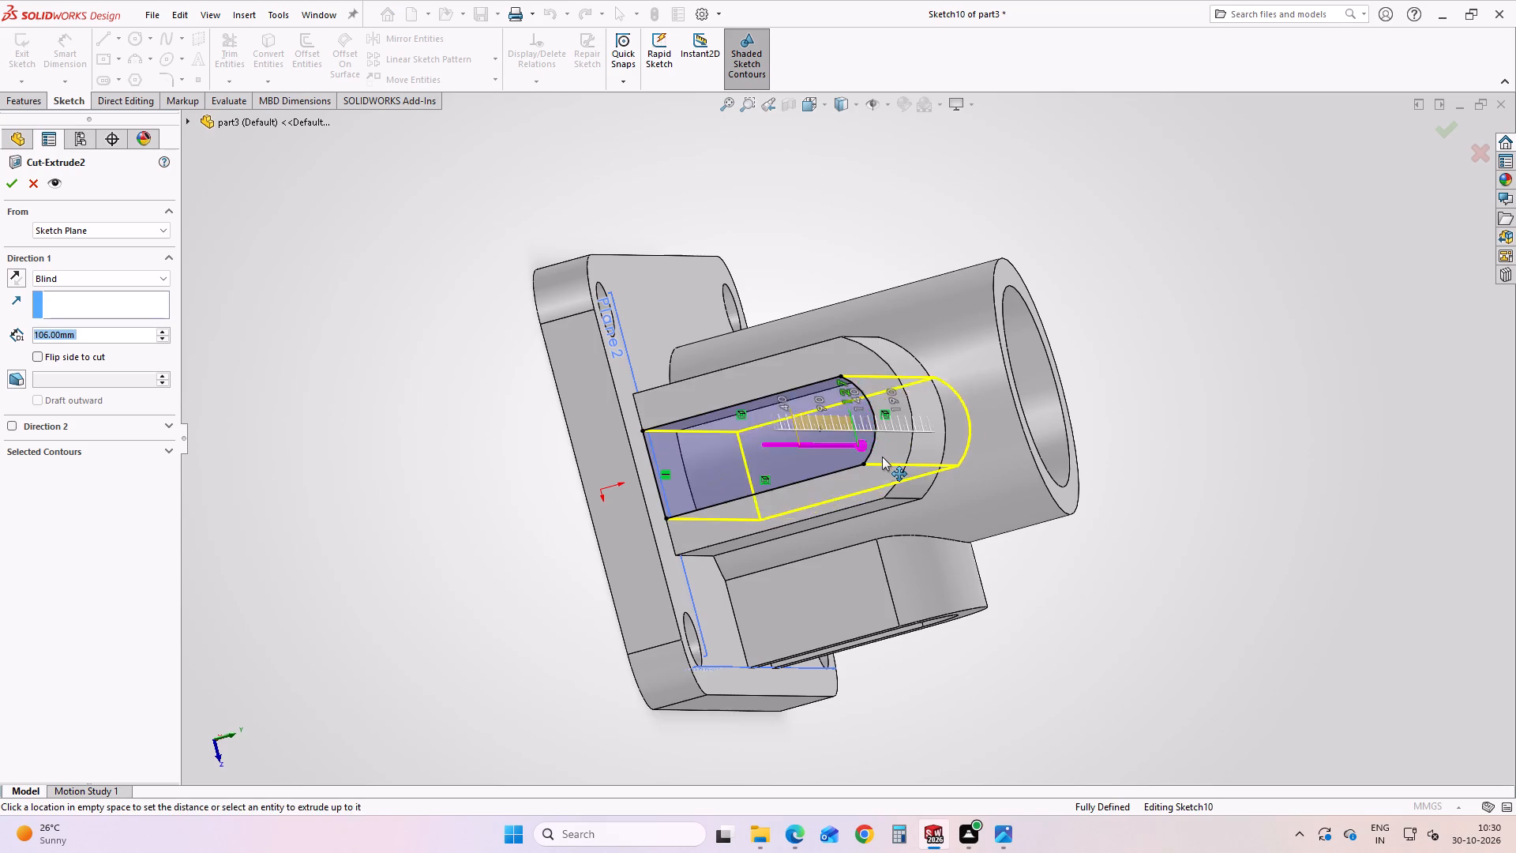
{"action": "left_click_drag", "start_coordinate": [882, 457], "coordinate": [883, 457]}
{"action": "middle_click_drag", "start_coordinate": [1075, 419], "coordinate": [941, 449]}
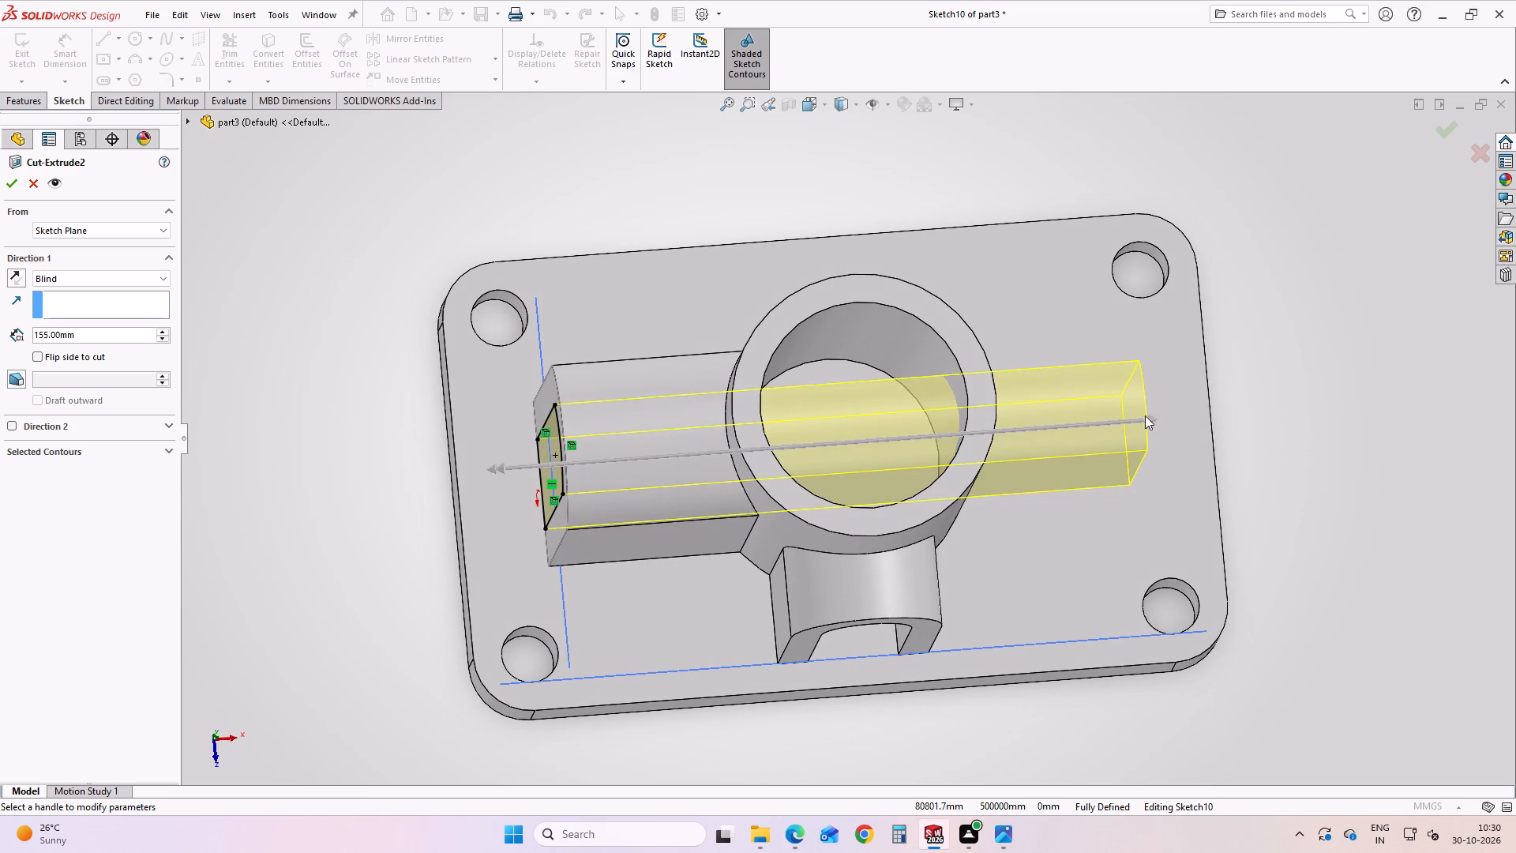
{"action": "left_click_drag", "start_coordinate": [1151, 416], "coordinate": [833, 426]}
{"action": "left_click", "coordinate": [5, 185]}
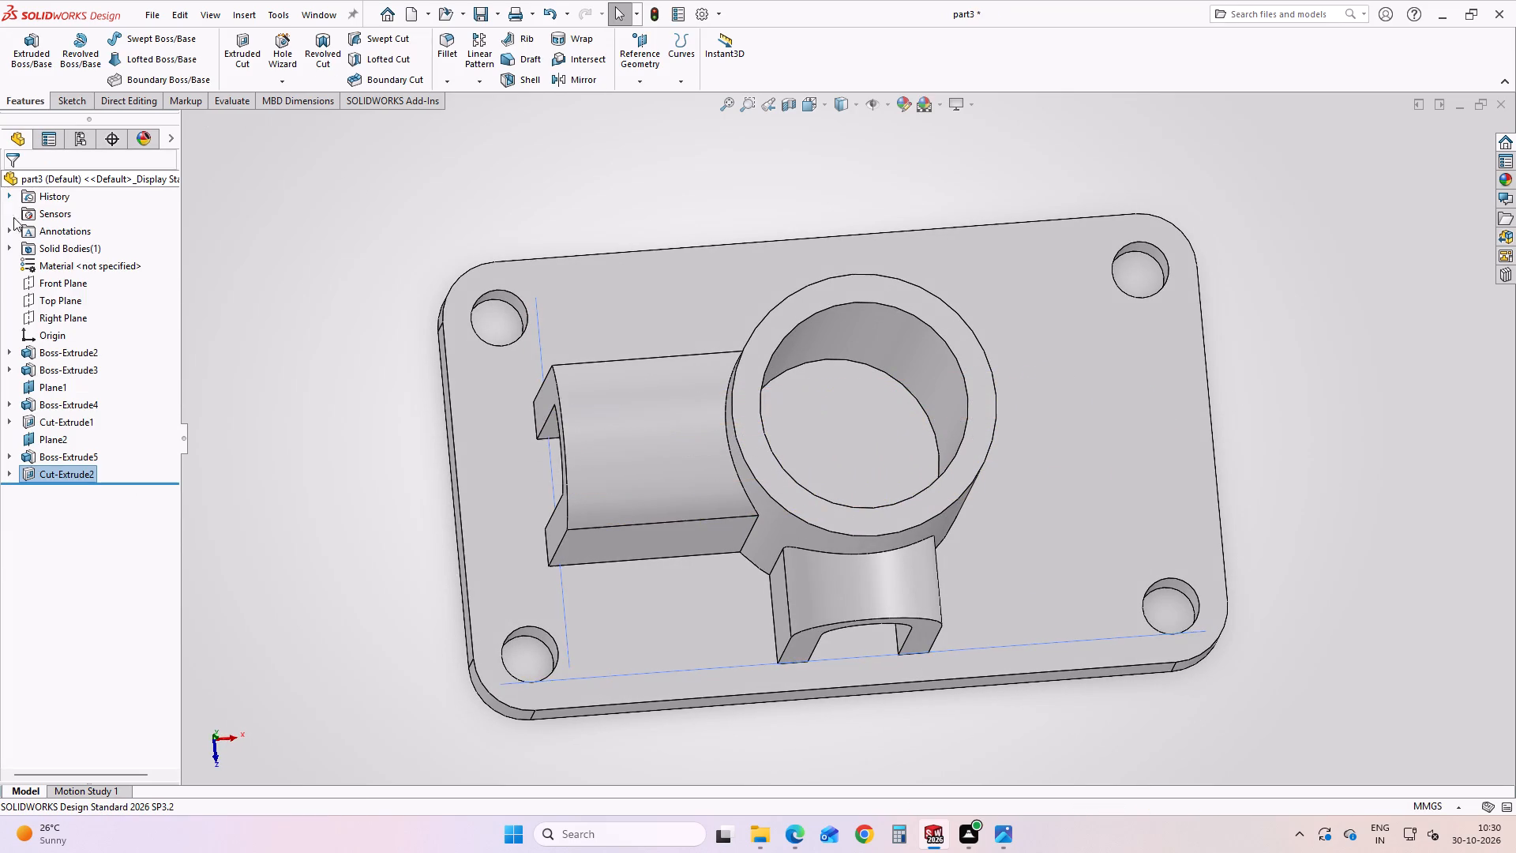
Examine where the side arch's opening enters the cylinder bore, and inspect both arches from several directions.
{"action": "middle_click_drag", "start_coordinate": [659, 502], "coordinate": [802, 544]}
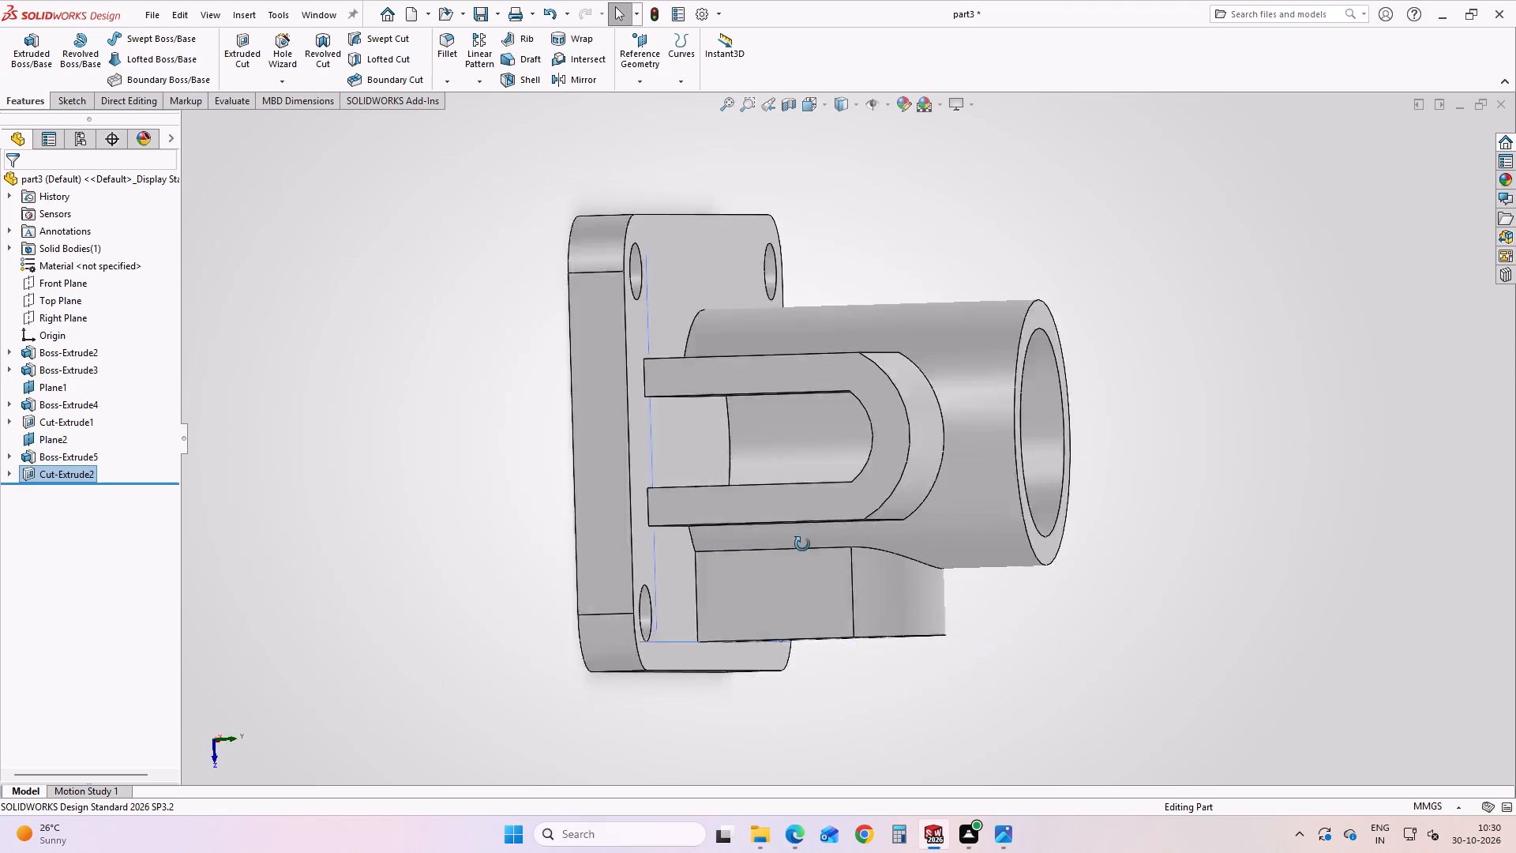
{"action": "middle_click_drag", "start_coordinate": [802, 544], "coordinate": [584, 563]}
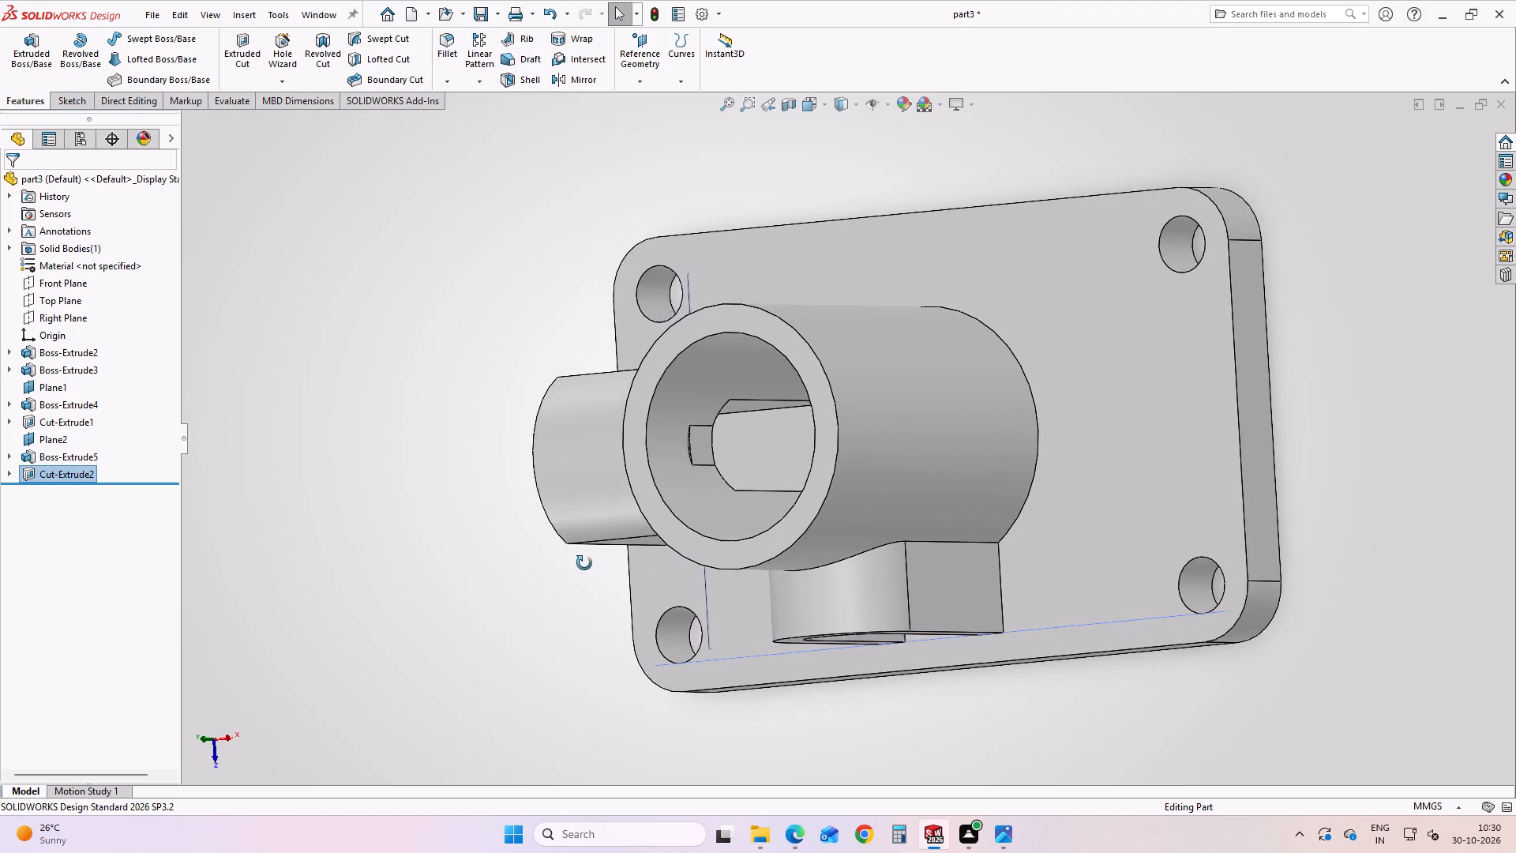
{"action": "middle_click_drag", "start_coordinate": [584, 563], "coordinate": [584, 563]}
{"action": "scroll", "coordinate": [639, 484], "scroll_direction": "down", "scroll_amount": 5}
{"action": "middle_click_drag", "start_coordinate": [794, 407], "coordinate": [750, 391]}
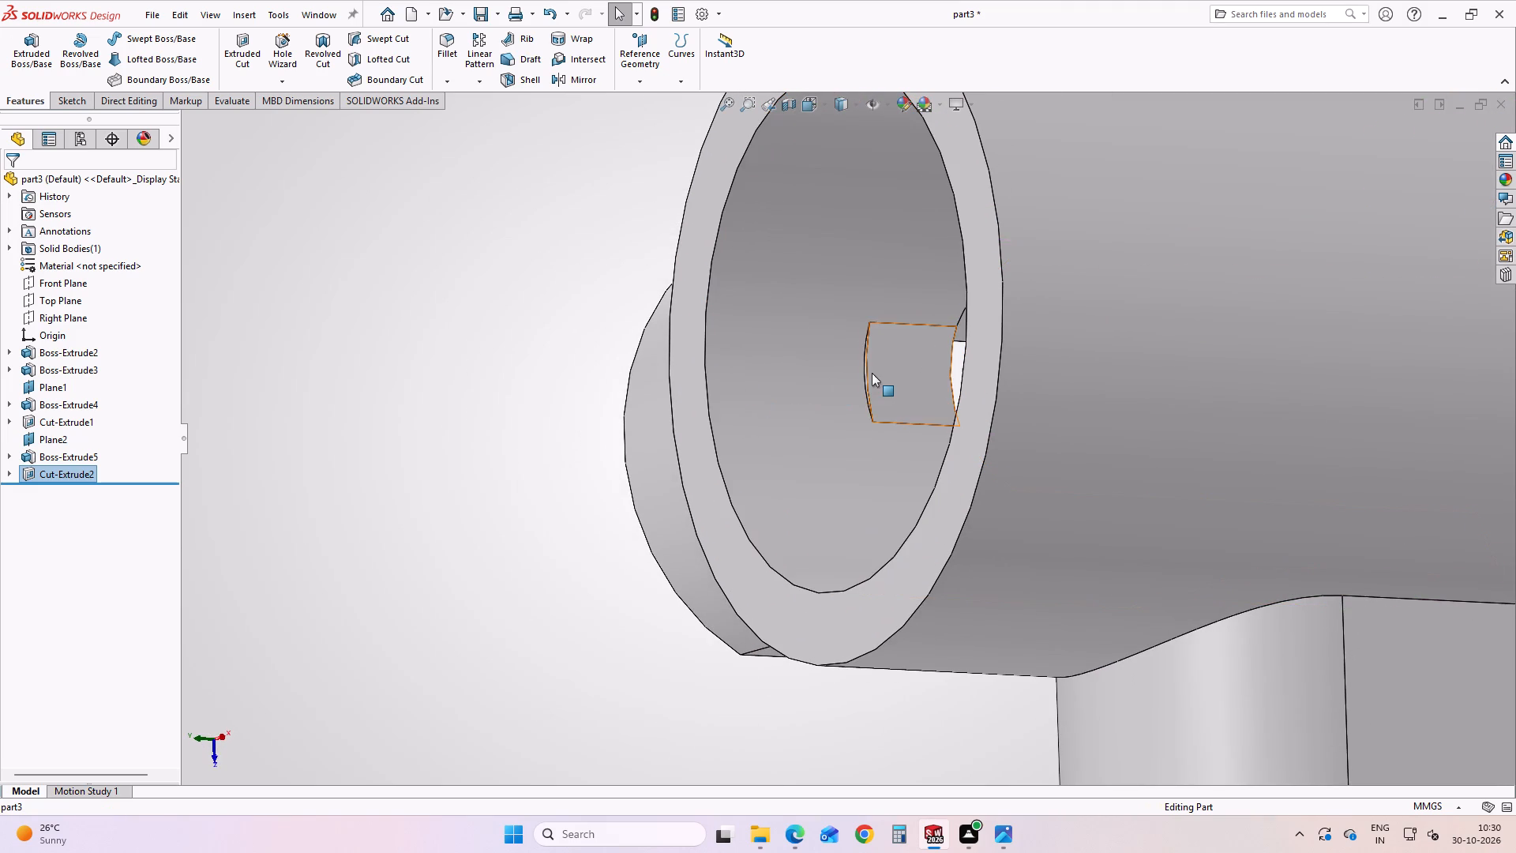
{"action": "left_click", "coordinate": [864, 370]}
{"action": "middle_click_drag", "start_coordinate": [886, 383], "coordinate": [907, 381]}
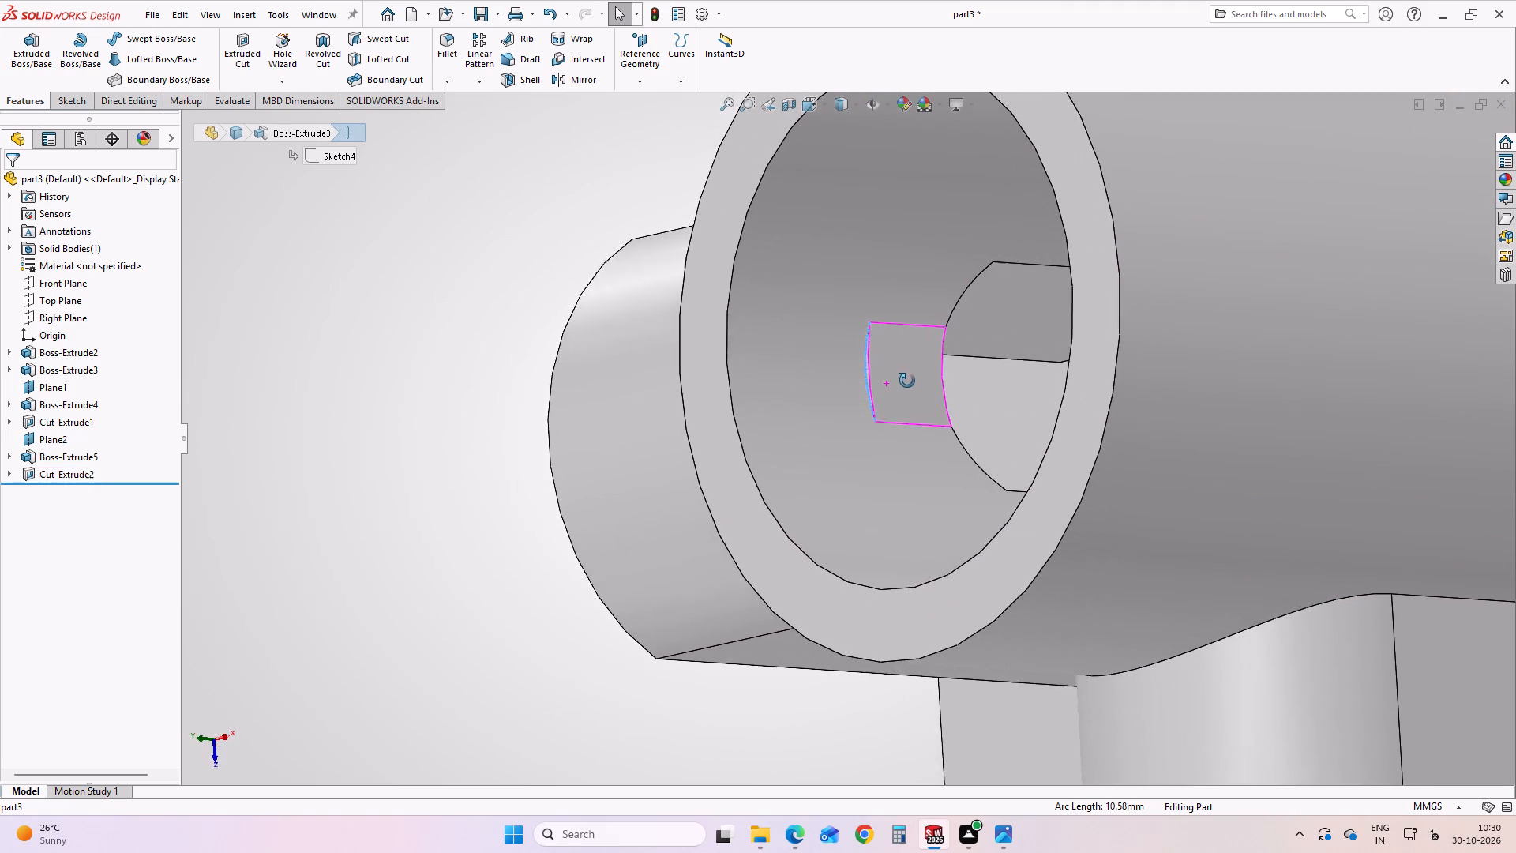
{"action": "middle_click_drag", "start_coordinate": [907, 381], "coordinate": [925, 372]}
{"action": "middle_click_drag", "start_coordinate": [820, 409], "coordinate": [862, 389]}
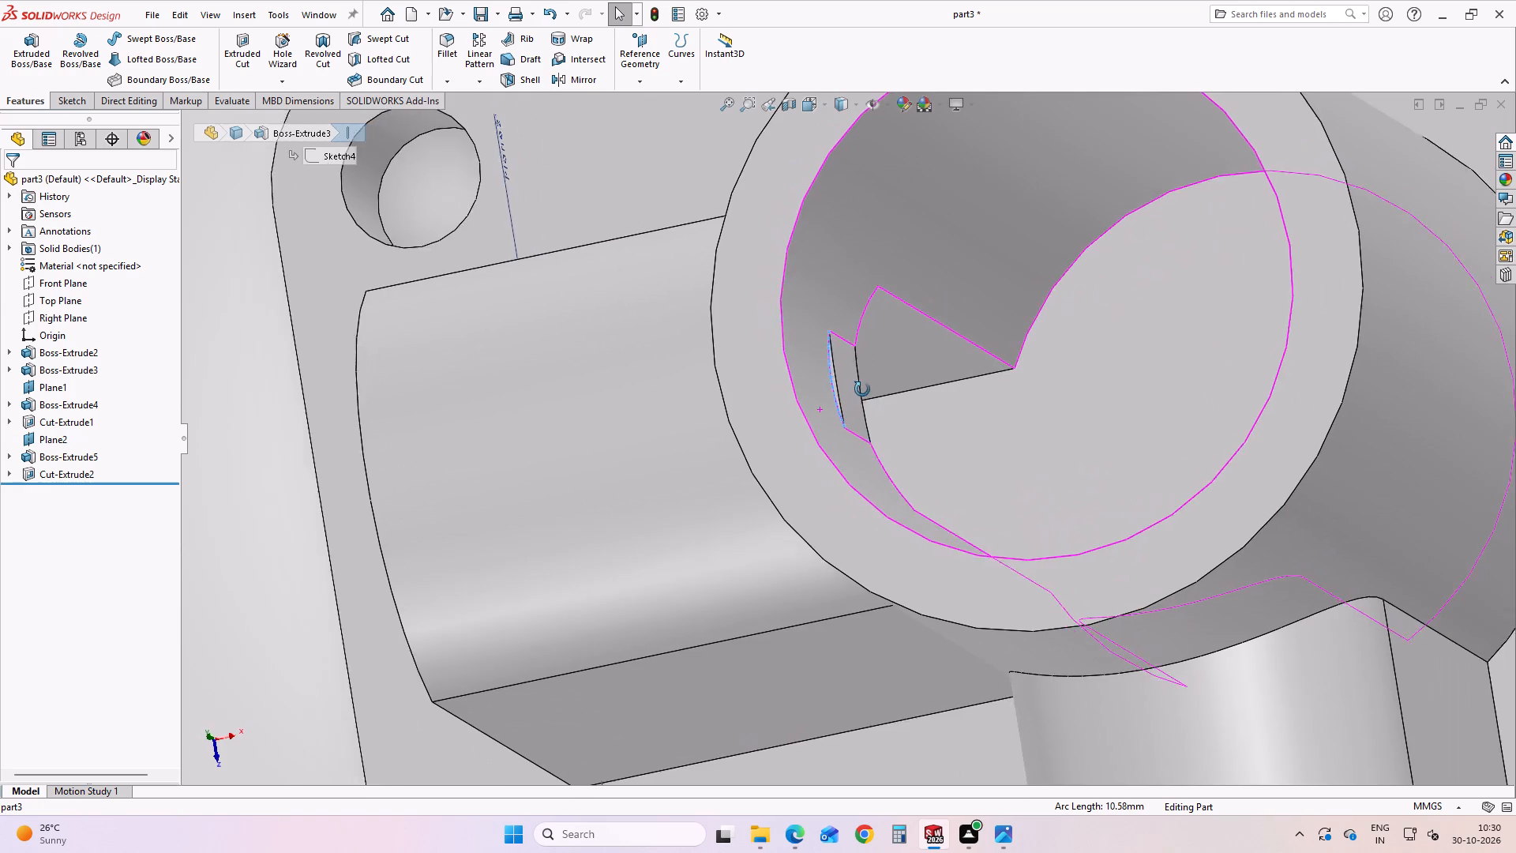
{"action": "middle_click_drag", "start_coordinate": [862, 389], "coordinate": [974, 441]}
{"action": "scroll", "coordinate": [770, 505], "scroll_direction": "up", "scroll_amount": 2}
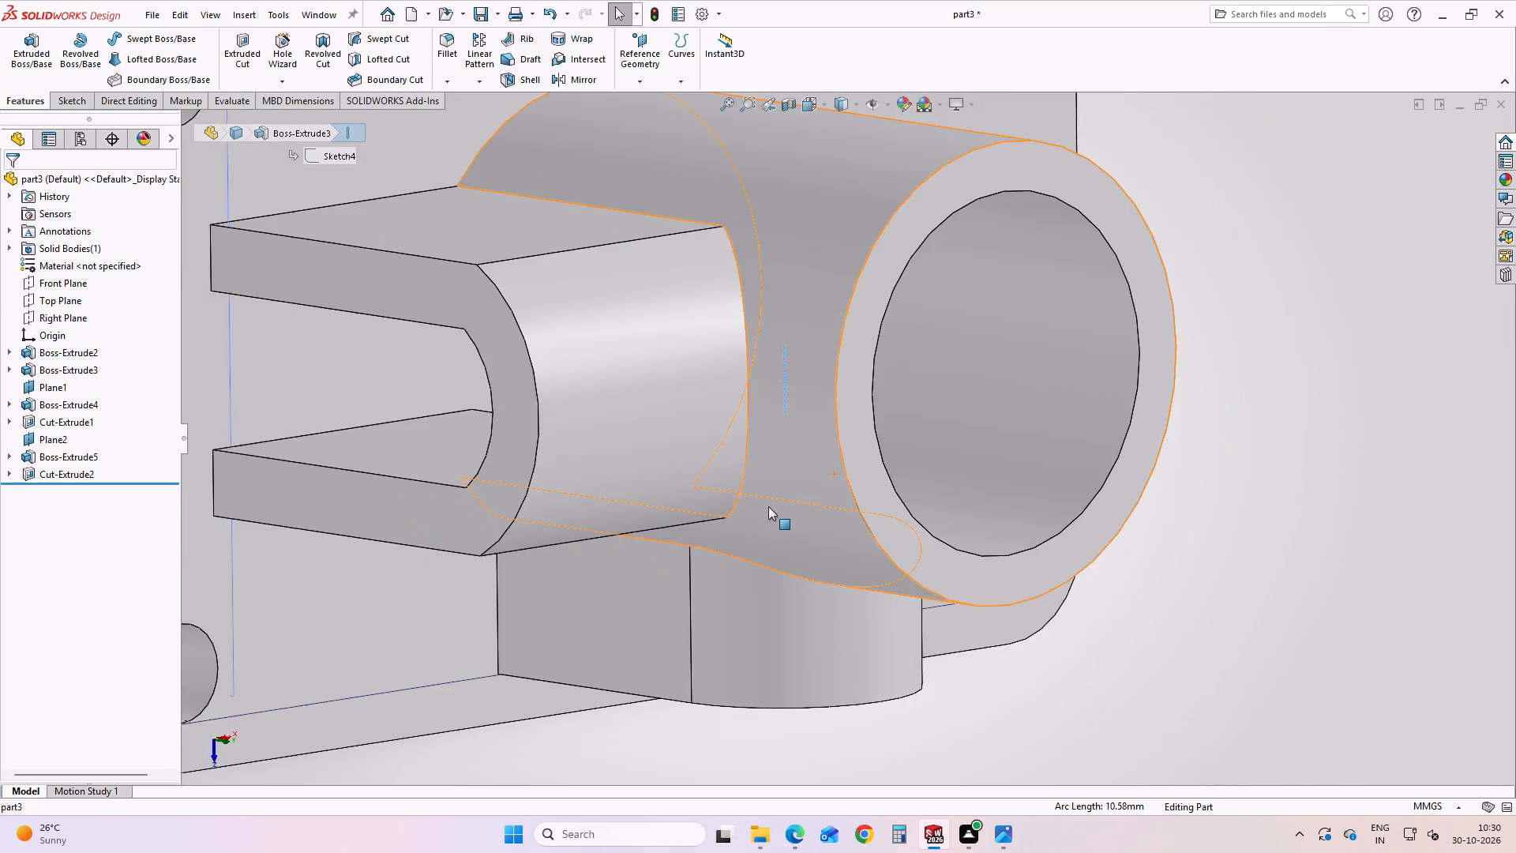
{"action": "scroll", "coordinate": [768, 506], "scroll_direction": "up", "scroll_amount": 3}
{"action": "left_click", "coordinate": [809, 101]}
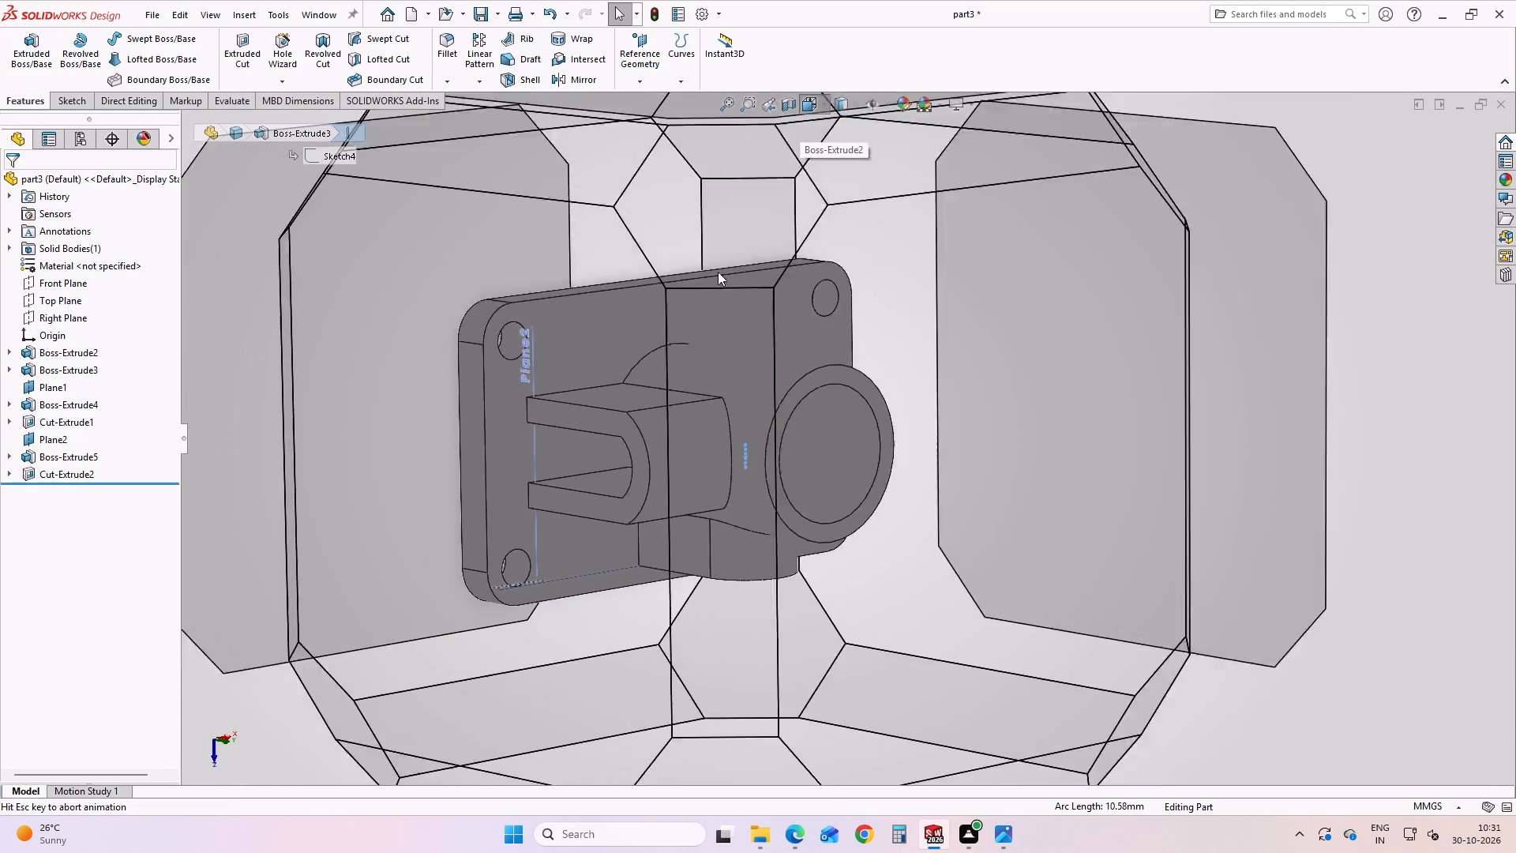
{"action": "left_click", "coordinate": [549, 479]}
{"action": "scroll", "coordinate": [914, 502], "scroll_direction": "up", "scroll_amount": 2}
{"action": "middle_click_drag", "start_coordinate": [1060, 493], "coordinate": [942, 248]}
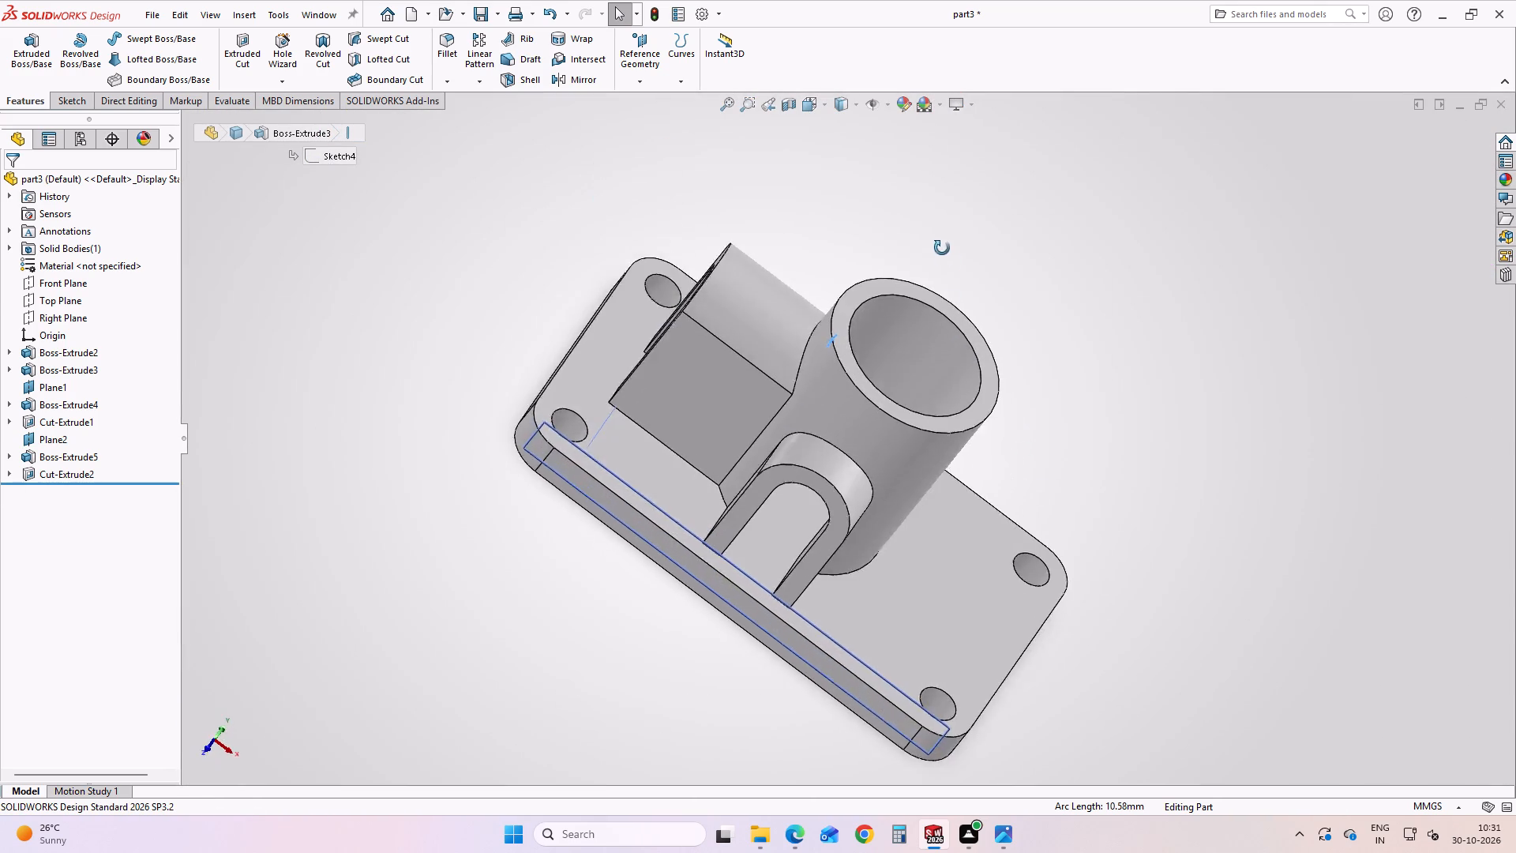
{"action": "middle_click_drag", "start_coordinate": [942, 248], "coordinate": [942, 245]}
{"action": "middle_click_drag", "start_coordinate": [1015, 603], "coordinate": [606, 485]}
{"action": "middle_click_drag", "start_coordinate": [1158, 438], "coordinate": [1049, 576]}
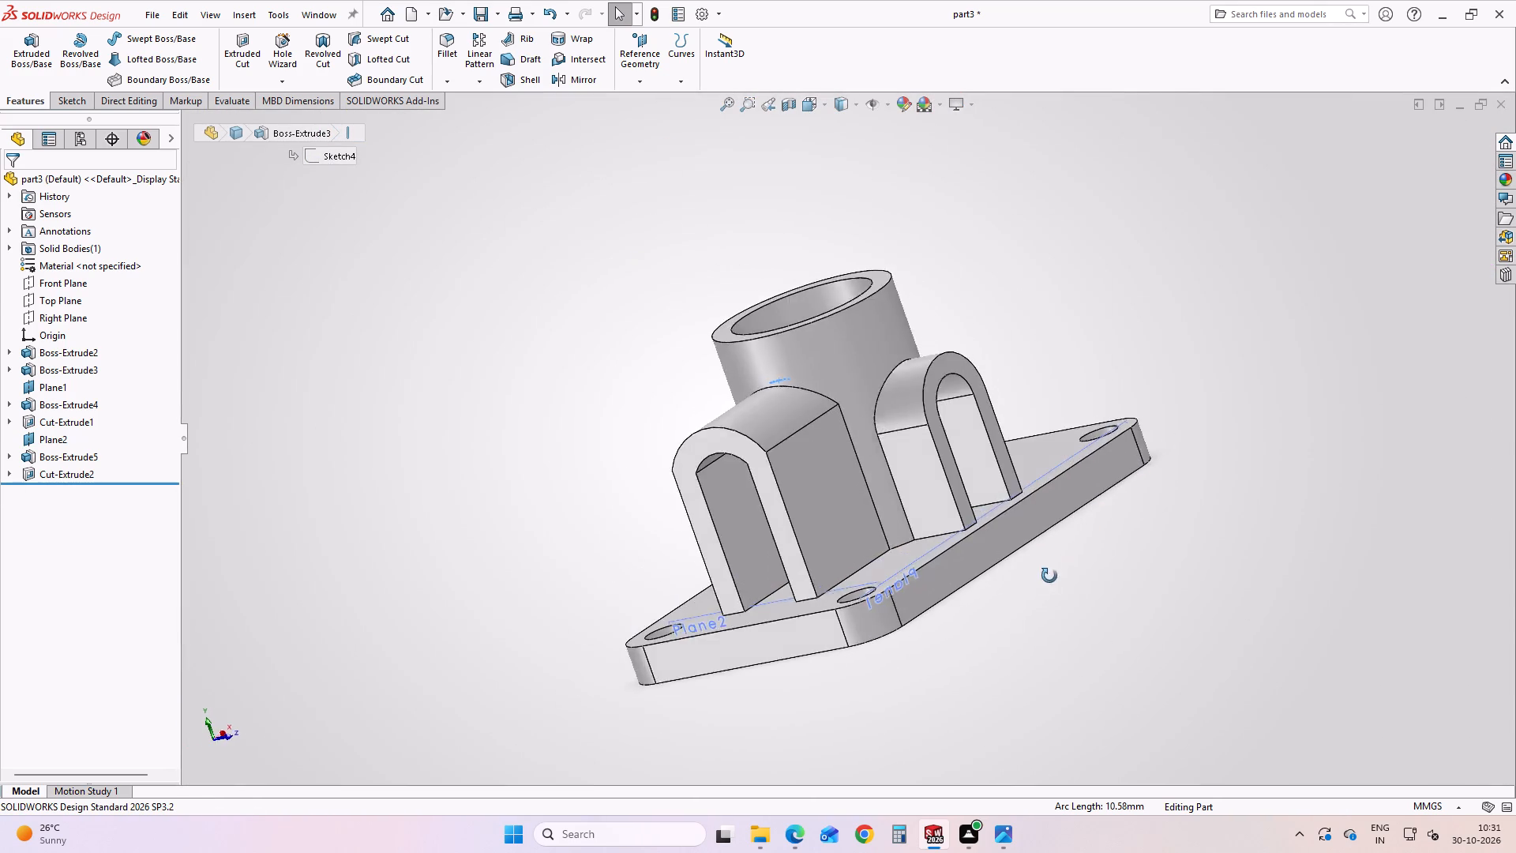
{"action": "middle_click_drag", "start_coordinate": [1049, 576], "coordinate": [1040, 588]}
{"action": "scroll", "coordinate": [1101, 557], "scroll_direction": "up", "scroll_amount": 1}
{"action": "left_click", "coordinate": [1254, 514]}
{"action": "middle_click_drag", "start_coordinate": [769, 621], "coordinate": [811, 558]}
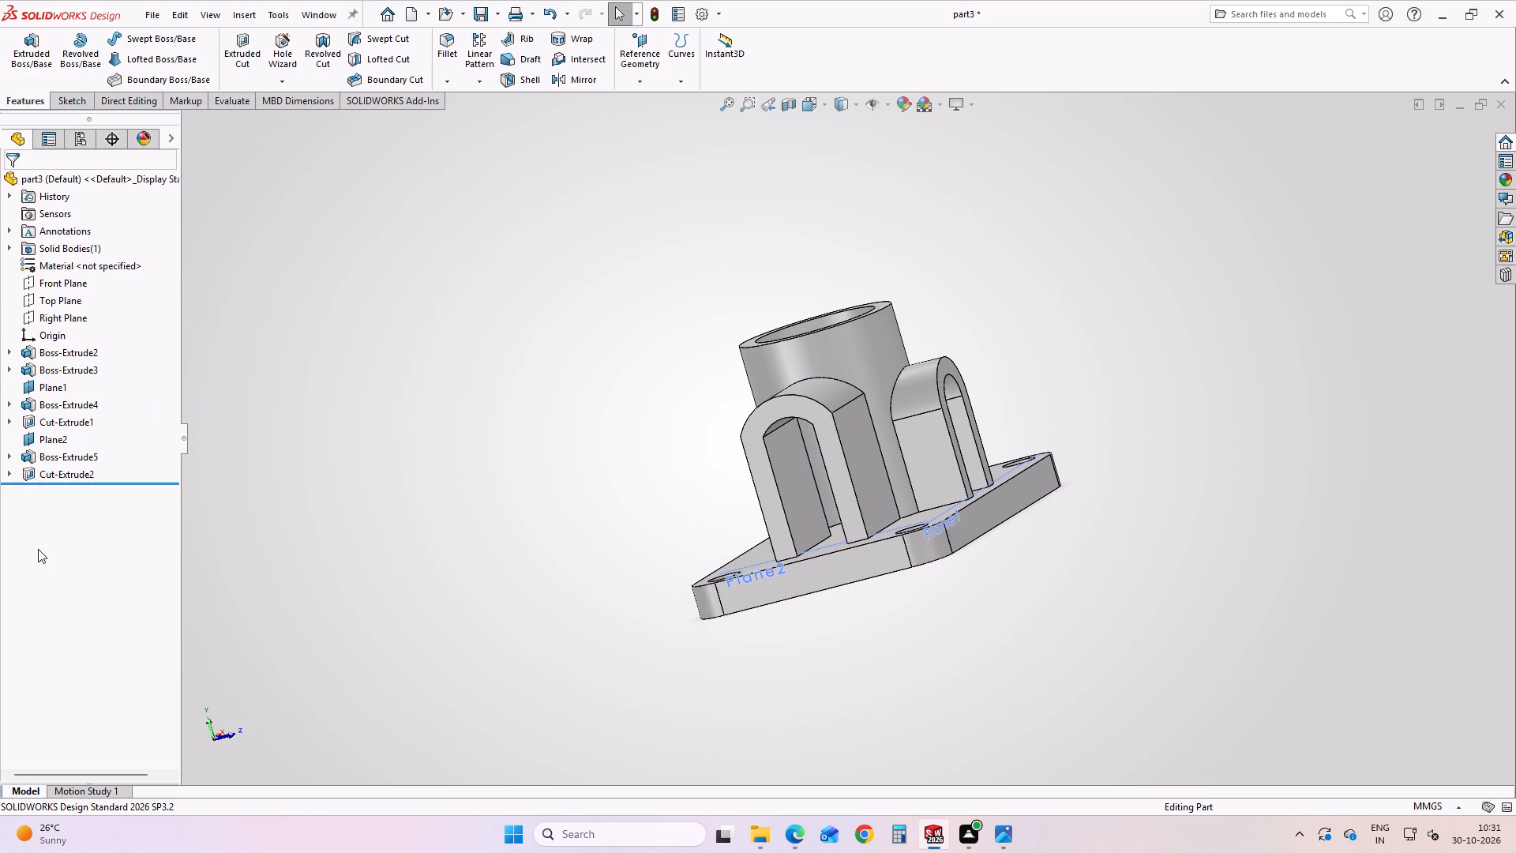
Edit the side arch's boss extrusion and set its Direction 1 depth to 47 mm.
{"action": "left_click", "coordinate": [58, 458]}
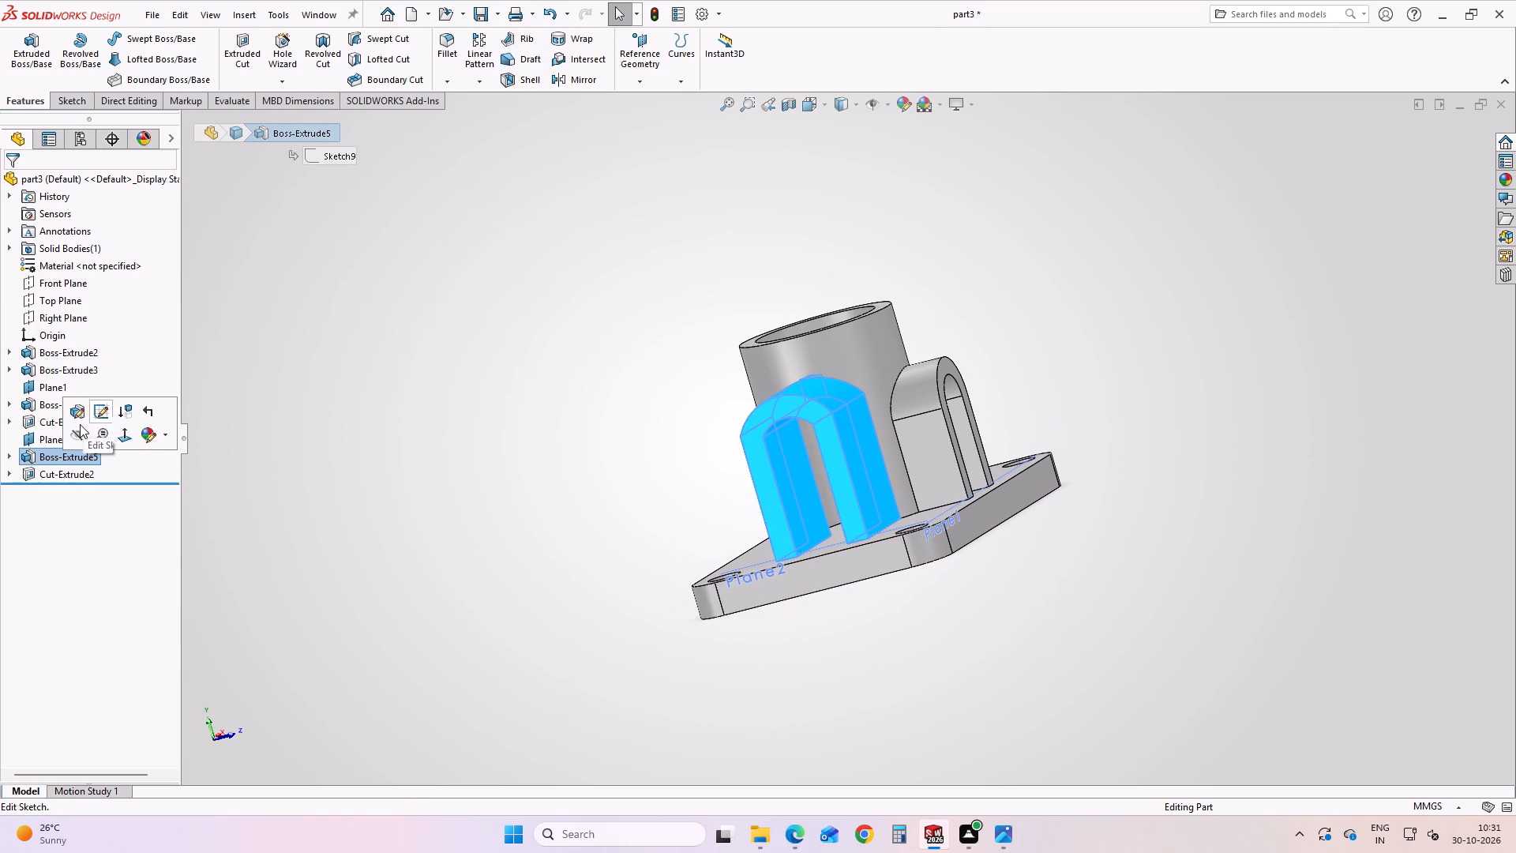
{"action": "left_click", "coordinate": [79, 418]}
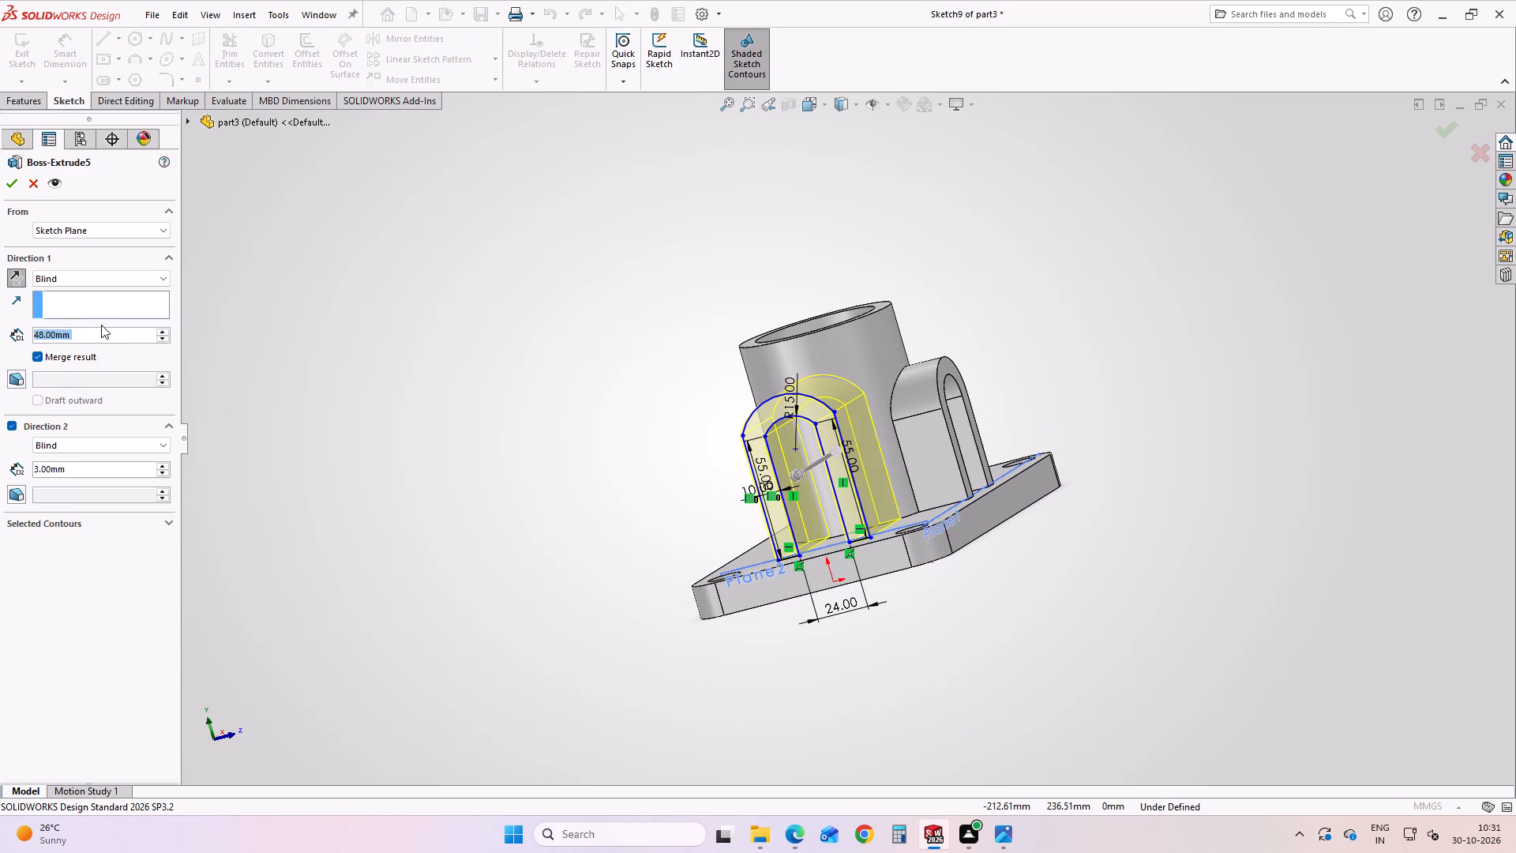
{"action": "key", "text": "4"}
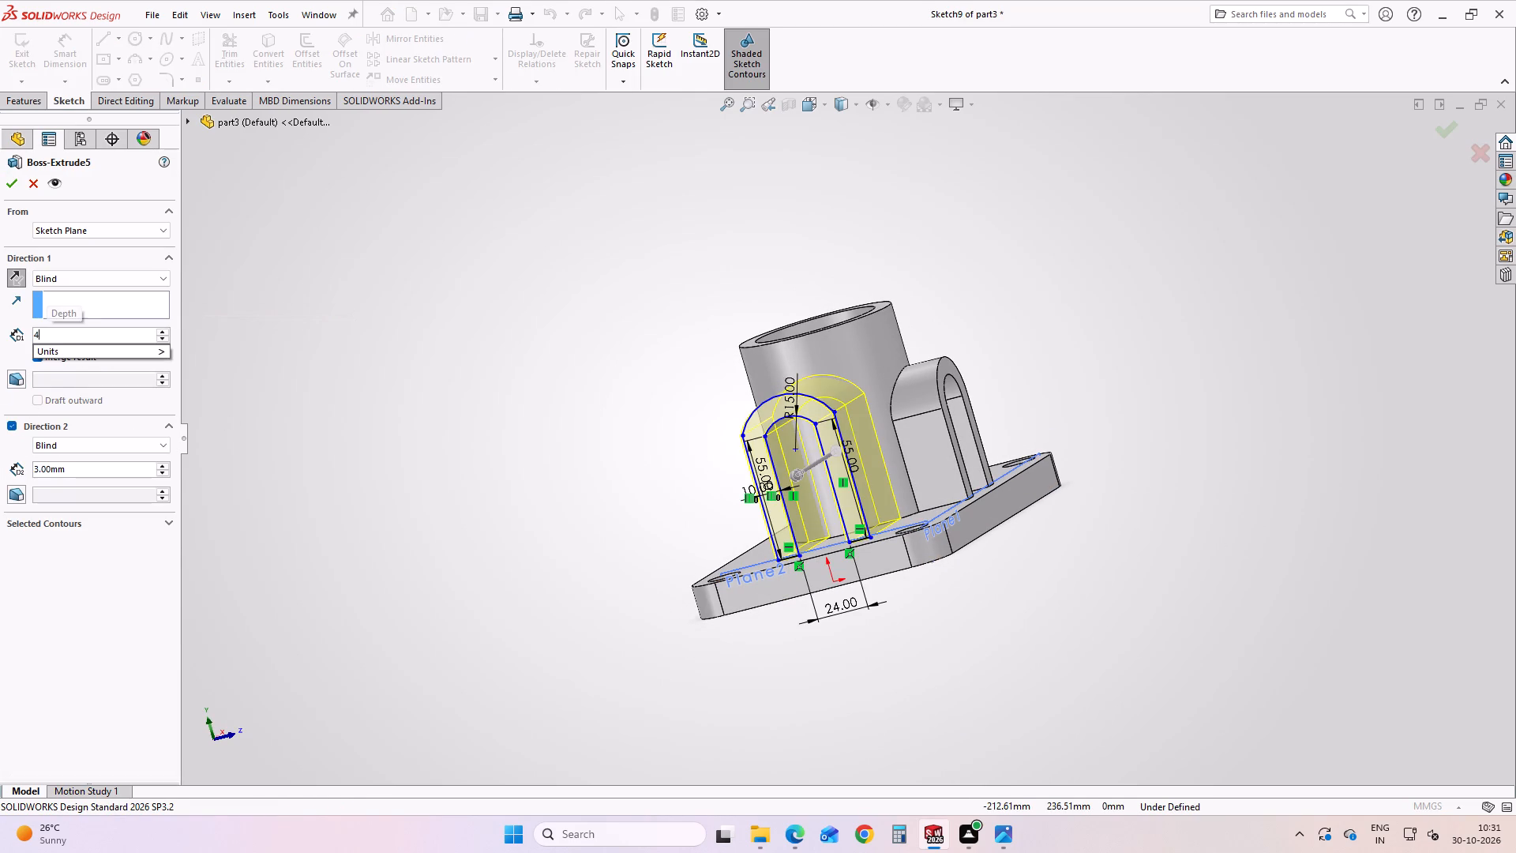
{"action": "key", "text": "7"}
{"action": "key", "text": "Return"}
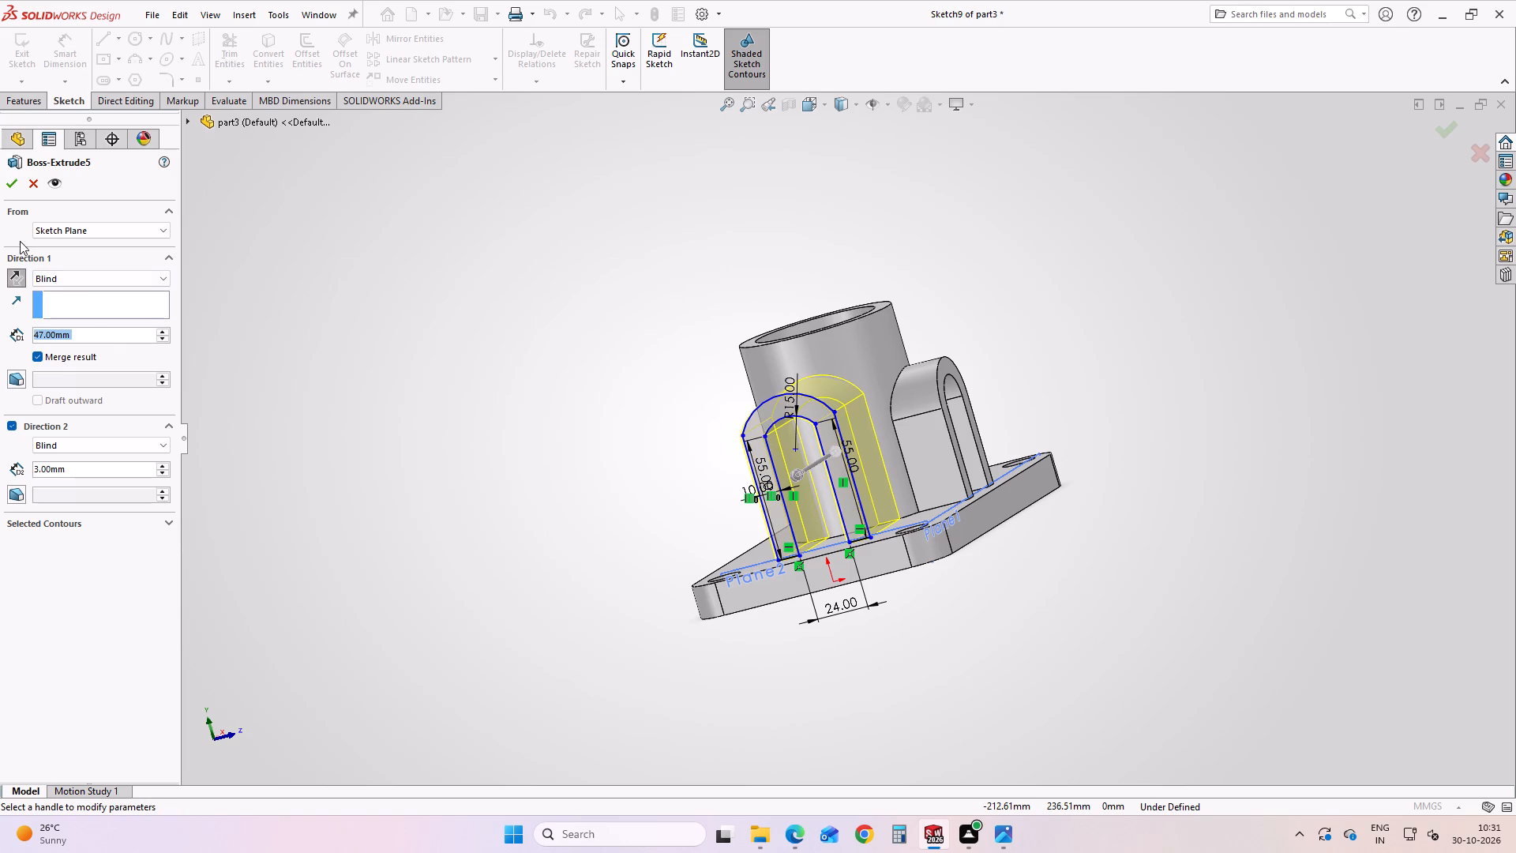
{"action": "left_click", "coordinate": [7, 183]}
{"action": "left_click_drag", "start_coordinate": [311, 211], "coordinate": [320, 211]}
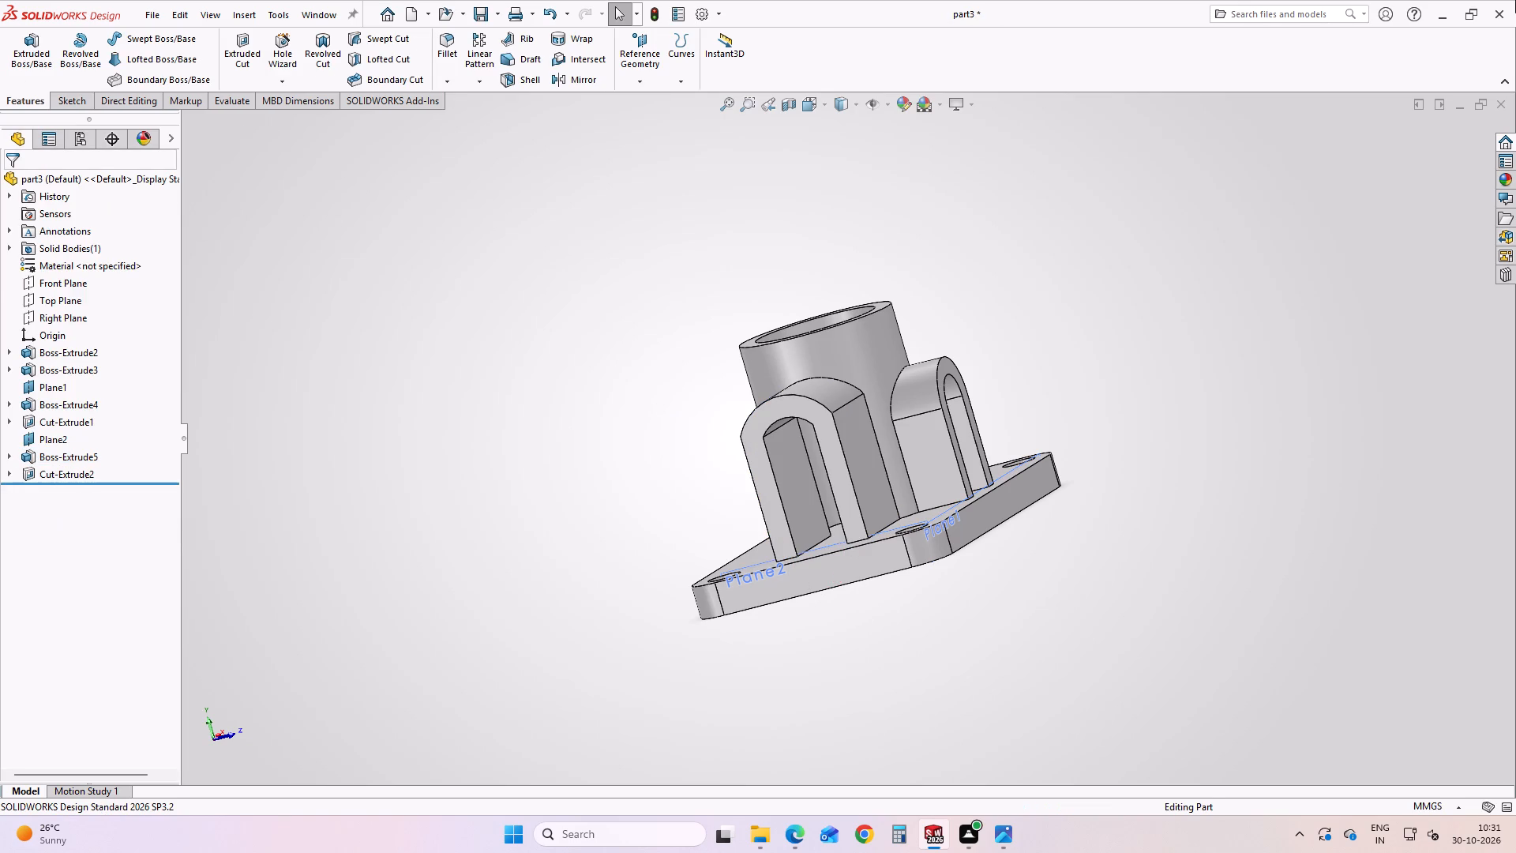
Inspect the bracket from several directions, including a straight-on left view of the side arch.
{"action": "middle_click_drag", "start_coordinate": [834, 562], "coordinate": [860, 430]}
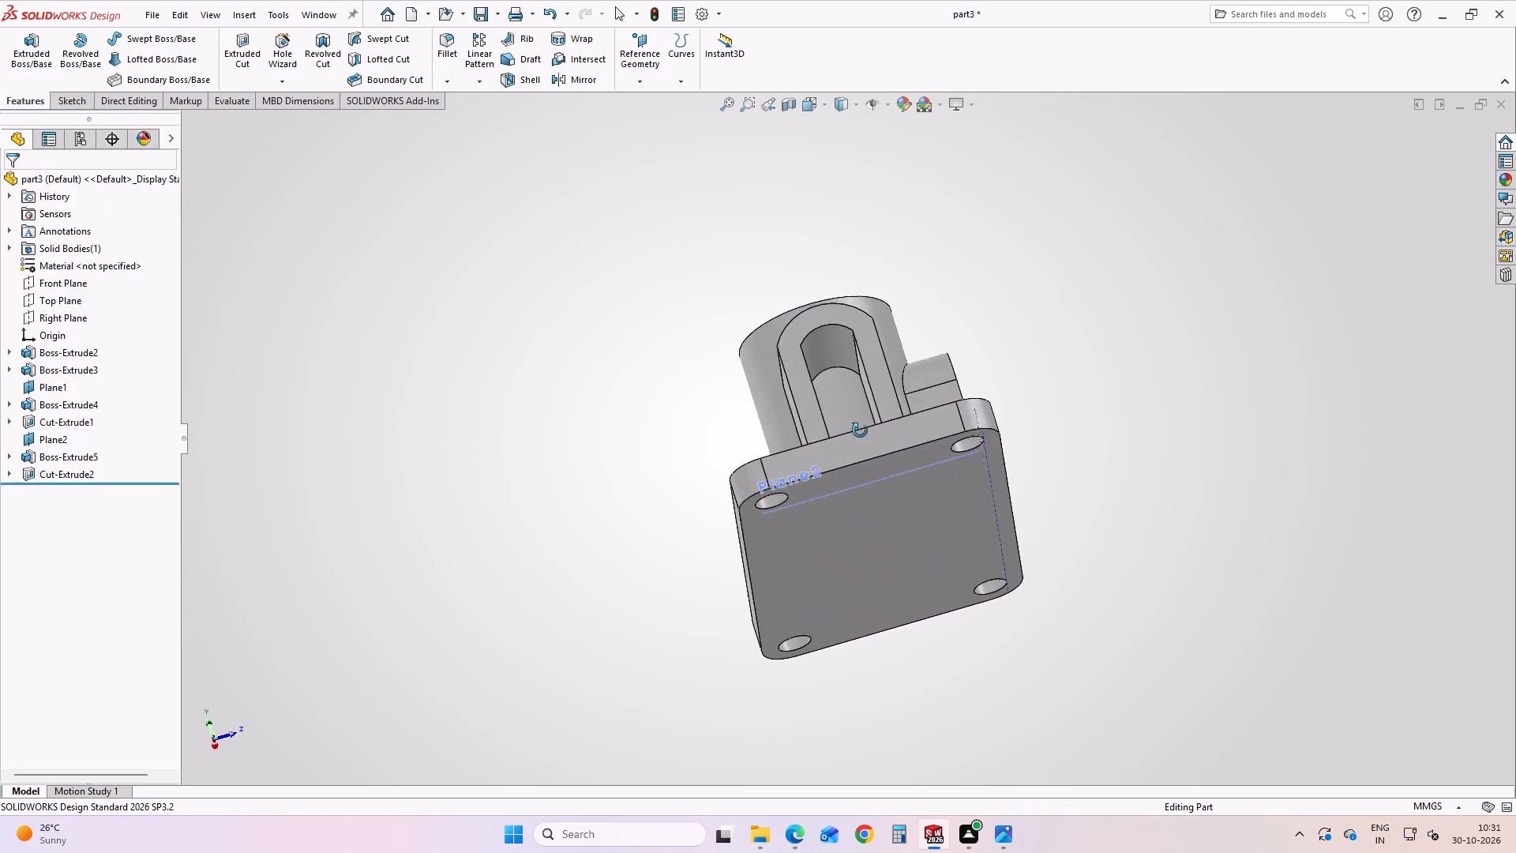
{"action": "middle_click_drag", "start_coordinate": [860, 430], "coordinate": [959, 792]}
{"action": "middle_click_drag", "start_coordinate": [889, 450], "coordinate": [965, 559]}
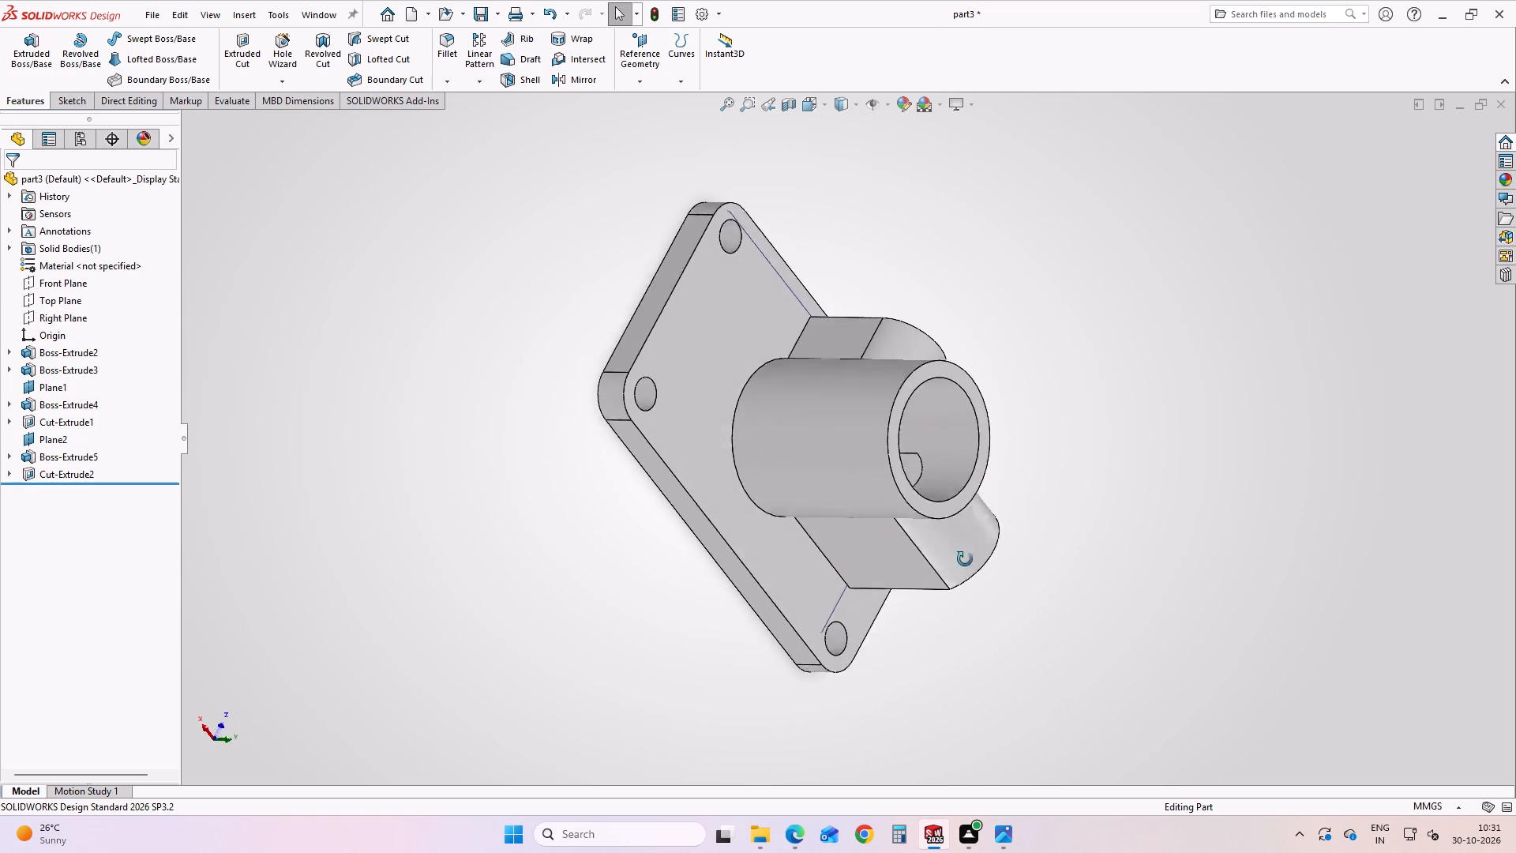
{"action": "middle_click_drag", "start_coordinate": [965, 559], "coordinate": [936, 395]}
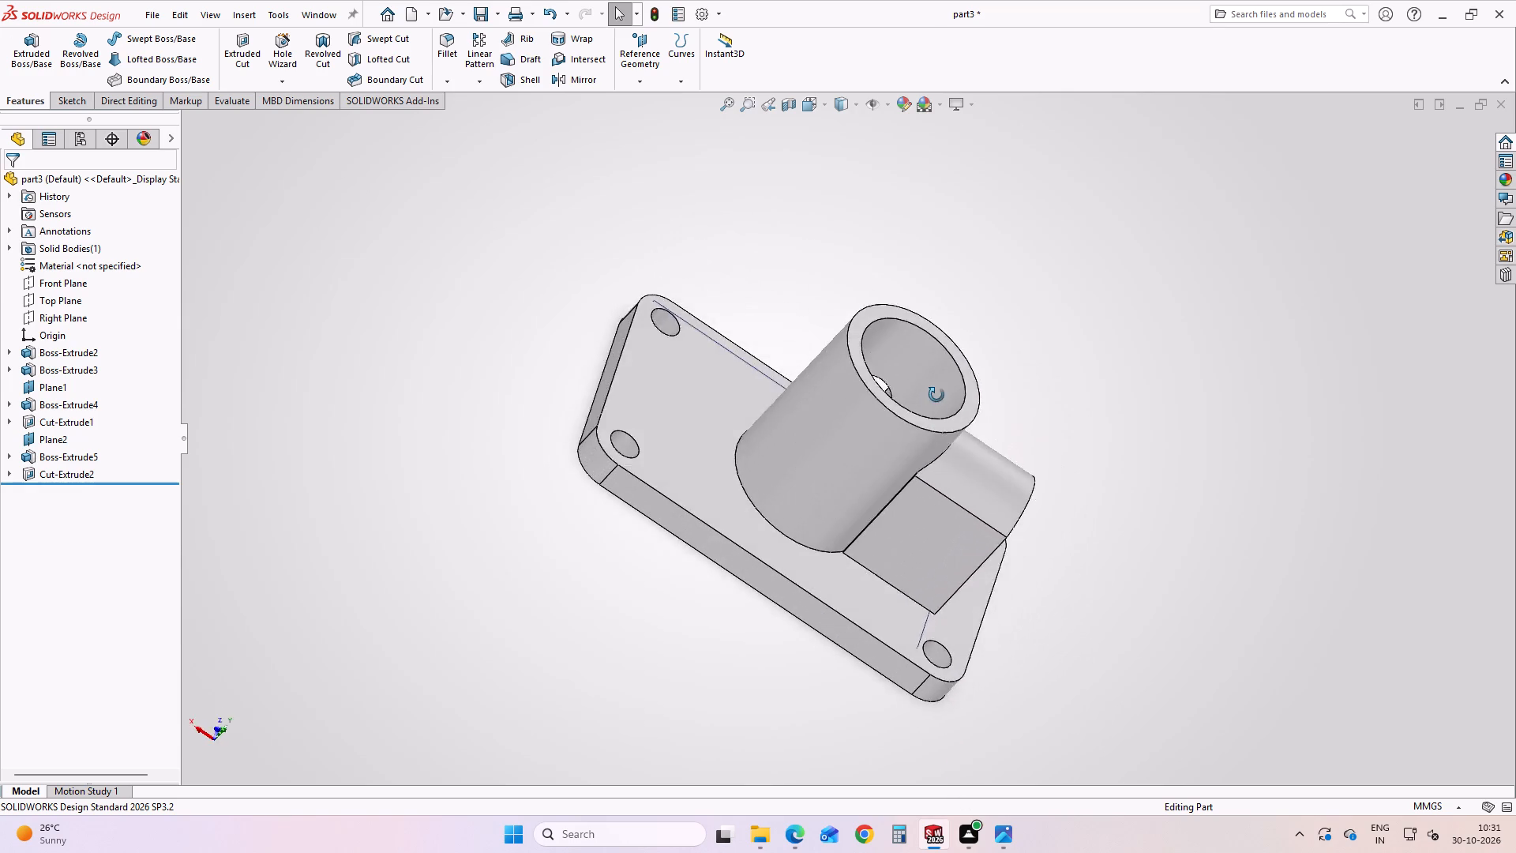
{"action": "middle_click_drag", "start_coordinate": [936, 395], "coordinate": [753, 321]}
{"action": "middle_click_drag", "start_coordinate": [852, 596], "coordinate": [850, 525]}
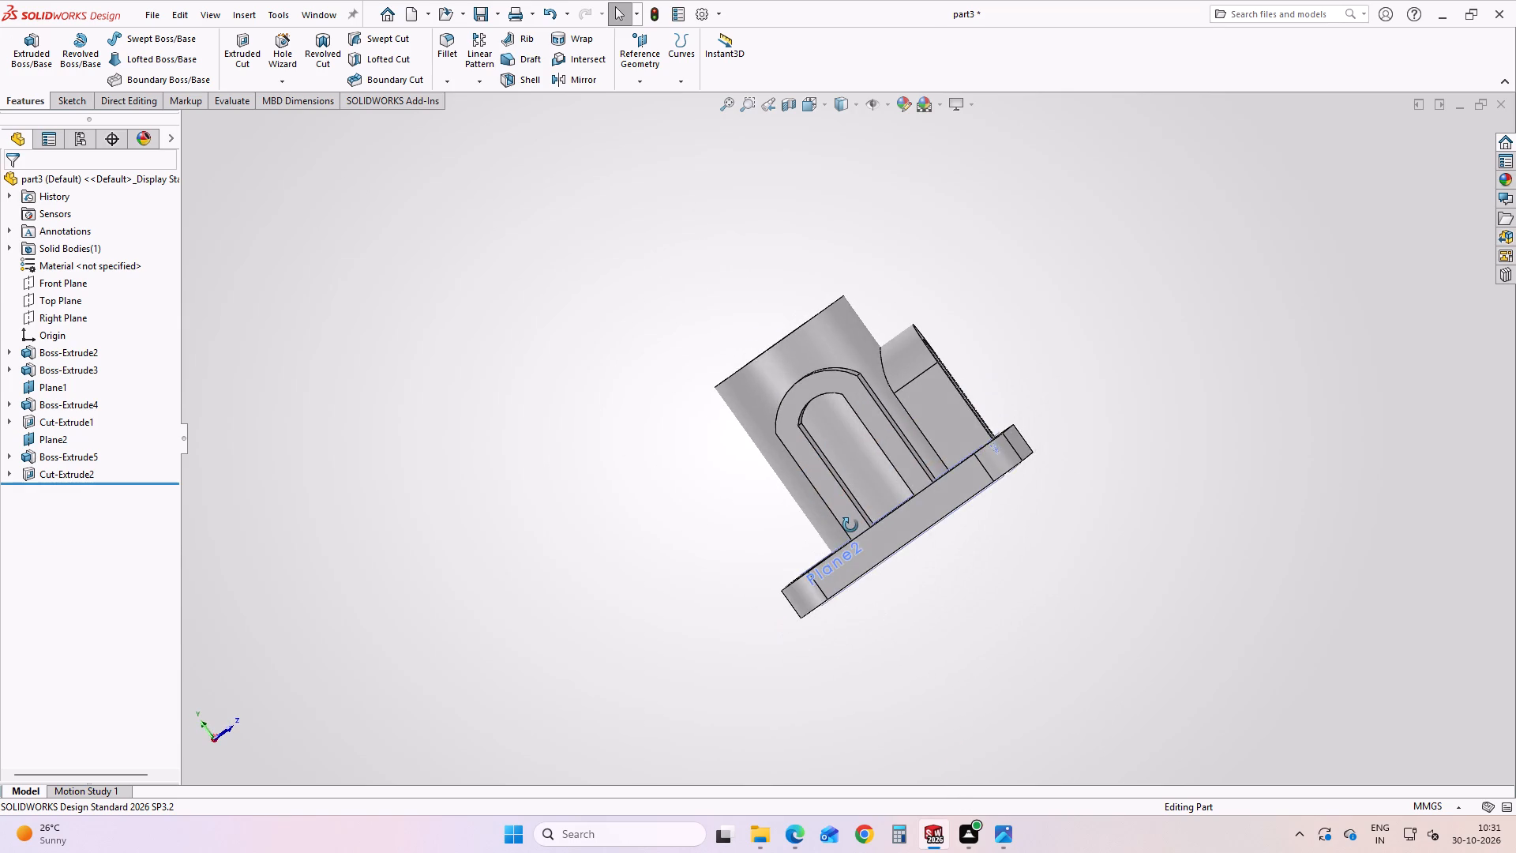
{"action": "middle_click_drag", "start_coordinate": [850, 525], "coordinate": [880, 530]}
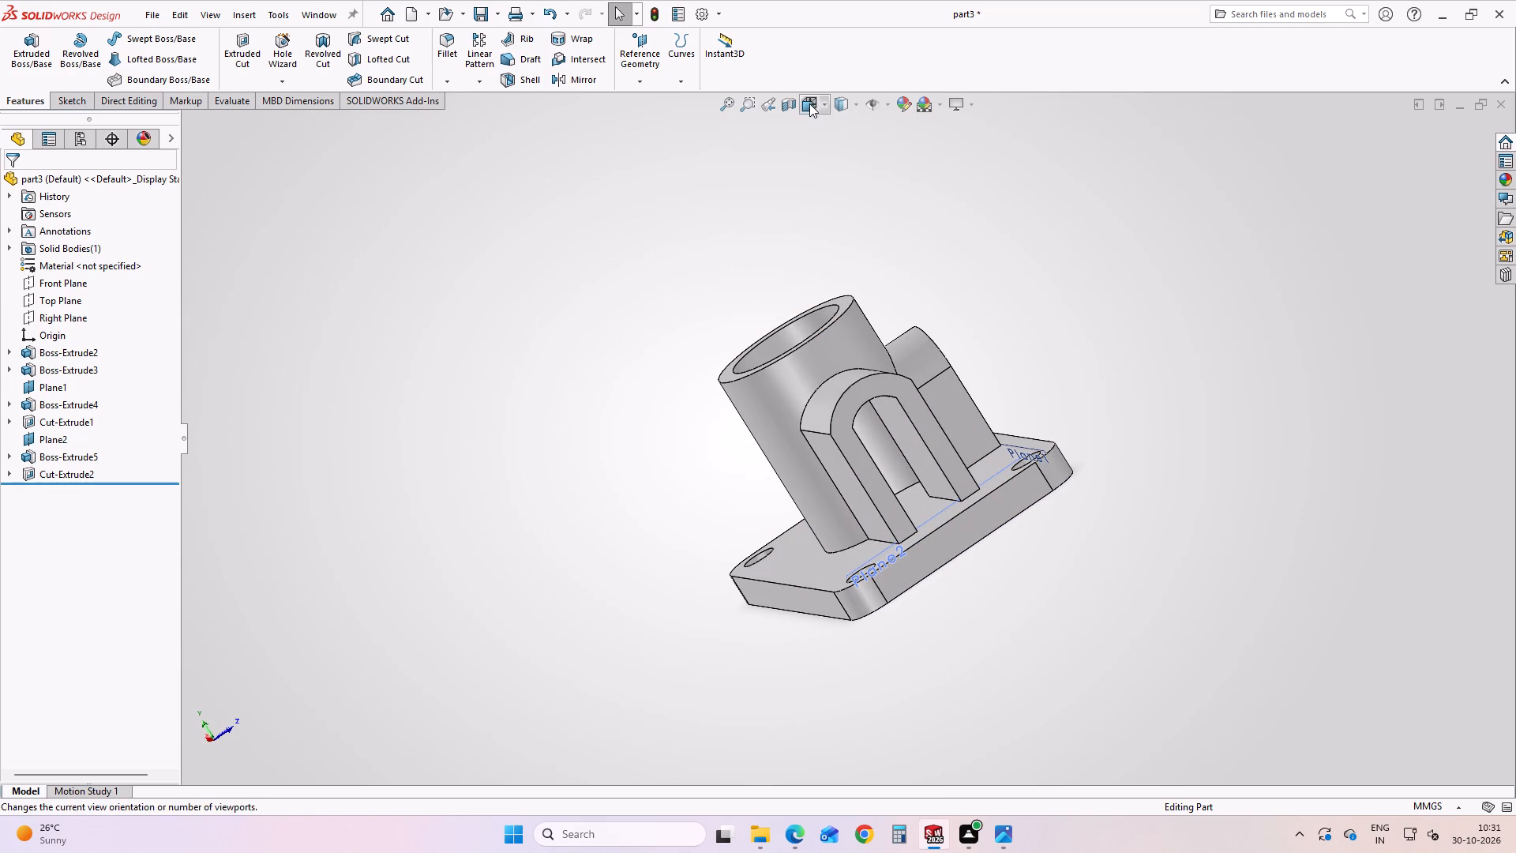
{"action": "left_click", "coordinate": [809, 103]}
{"action": "left_click", "coordinate": [666, 533]}
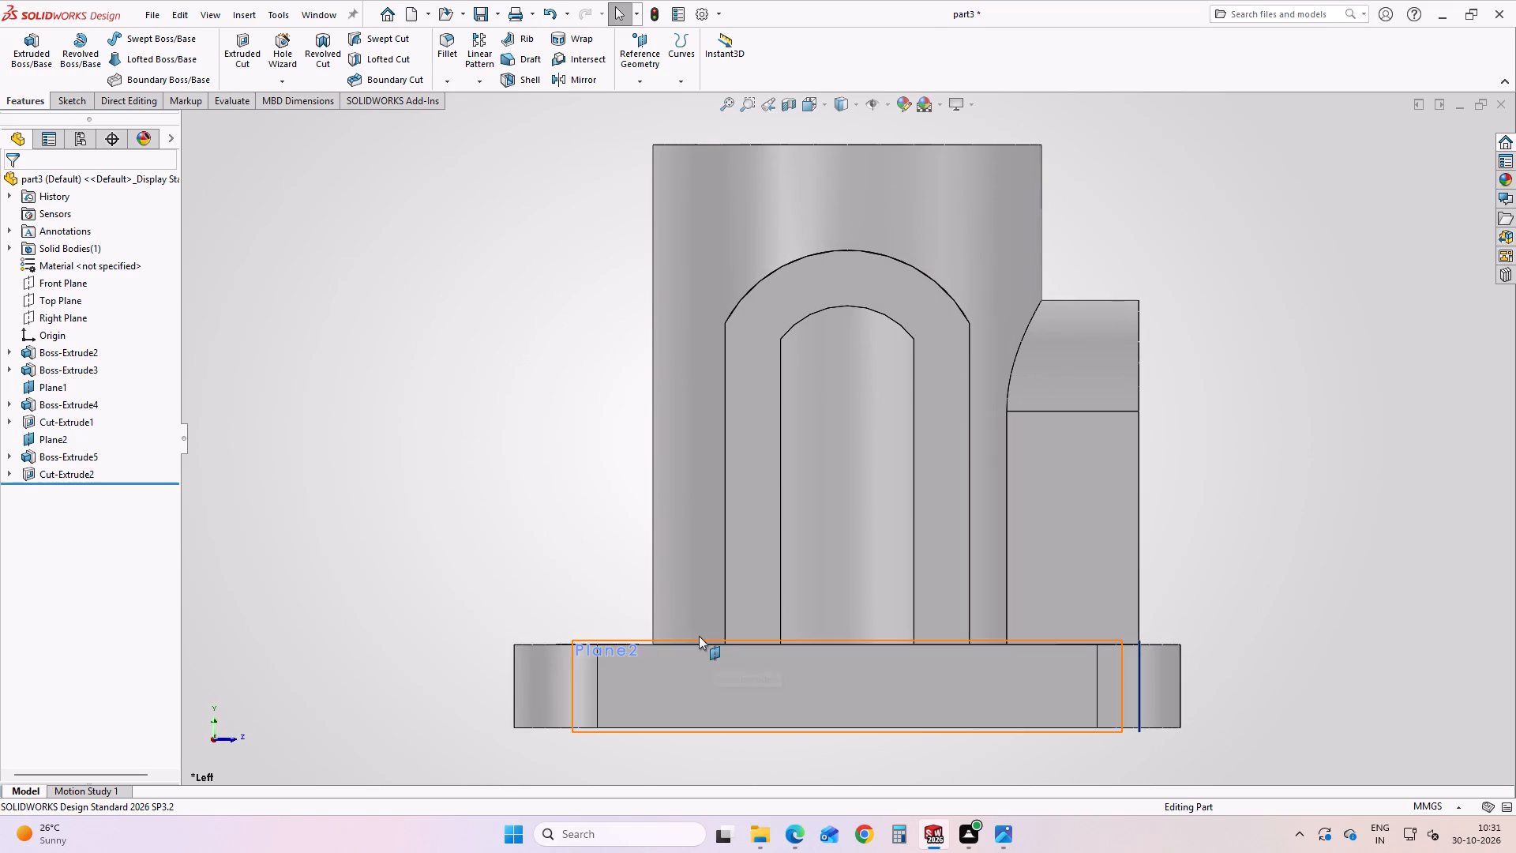
Hide Plane2, the reference plane used for the side arch.
{"action": "left_click", "coordinate": [697, 637]}
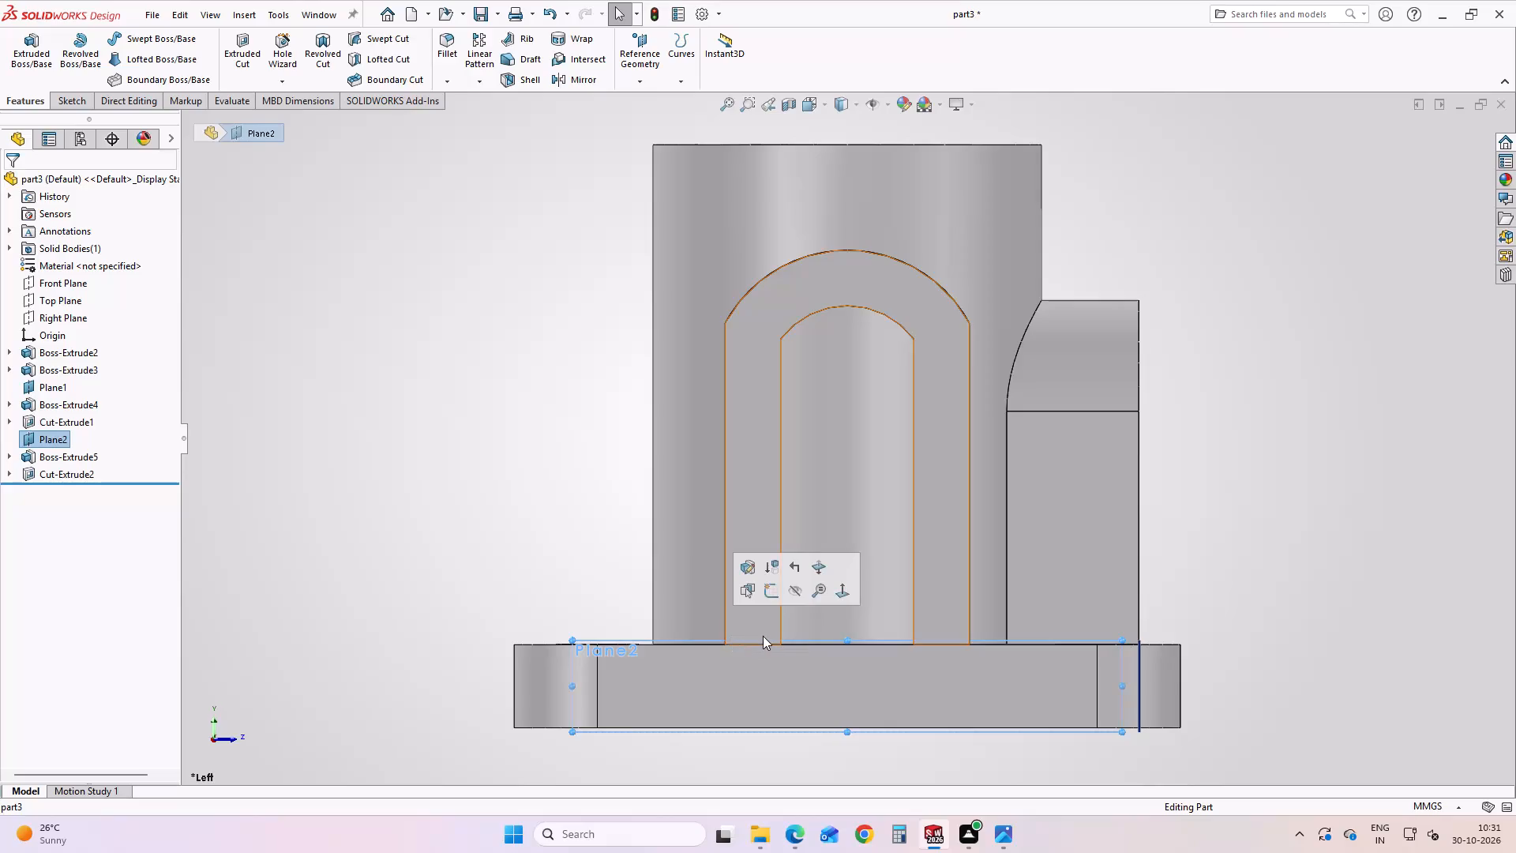
{"action": "left_click", "coordinate": [792, 596]}
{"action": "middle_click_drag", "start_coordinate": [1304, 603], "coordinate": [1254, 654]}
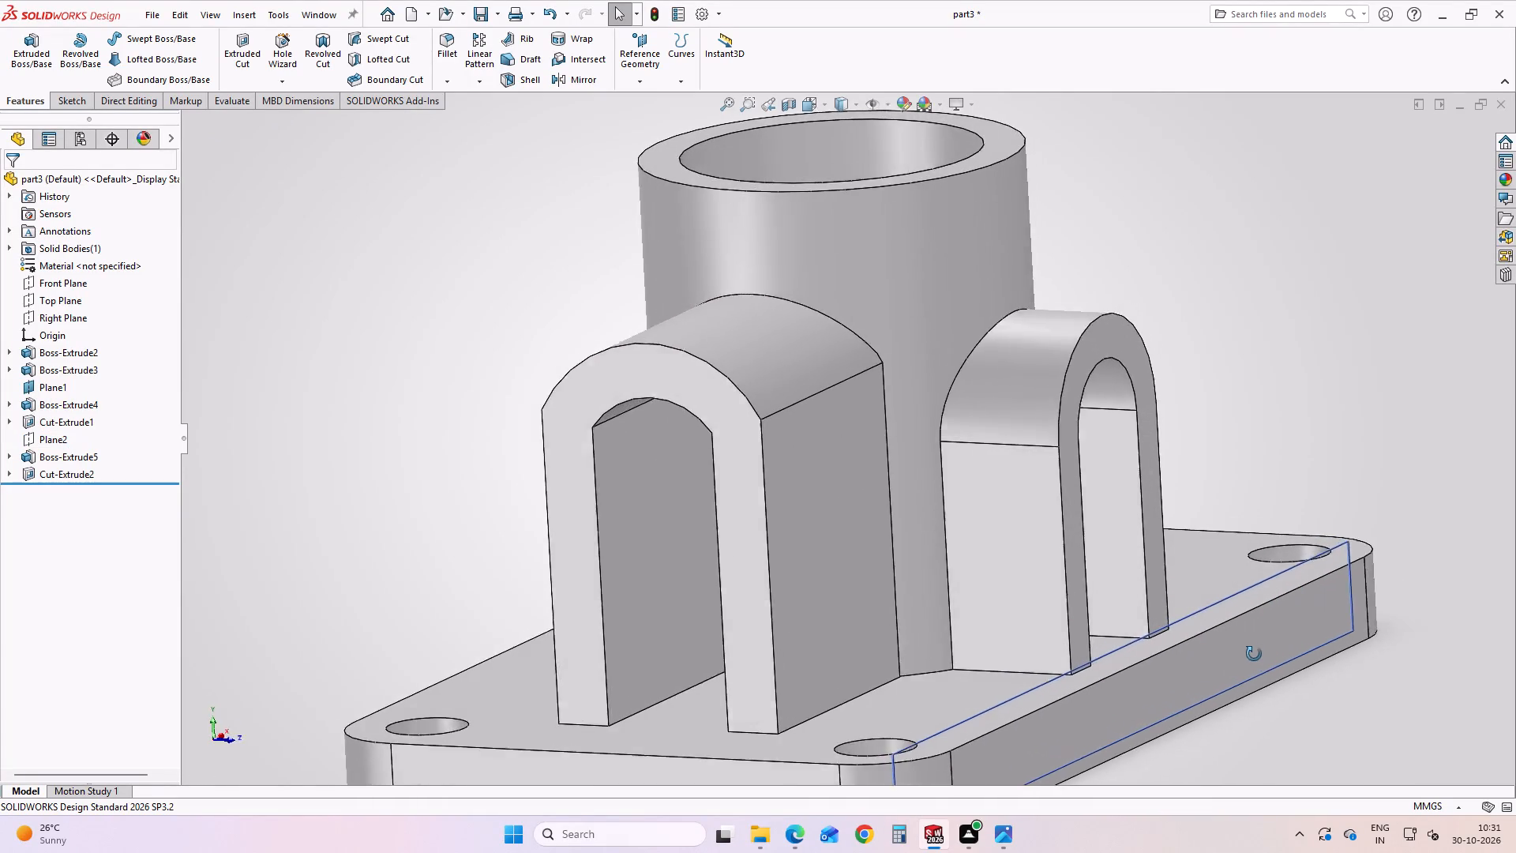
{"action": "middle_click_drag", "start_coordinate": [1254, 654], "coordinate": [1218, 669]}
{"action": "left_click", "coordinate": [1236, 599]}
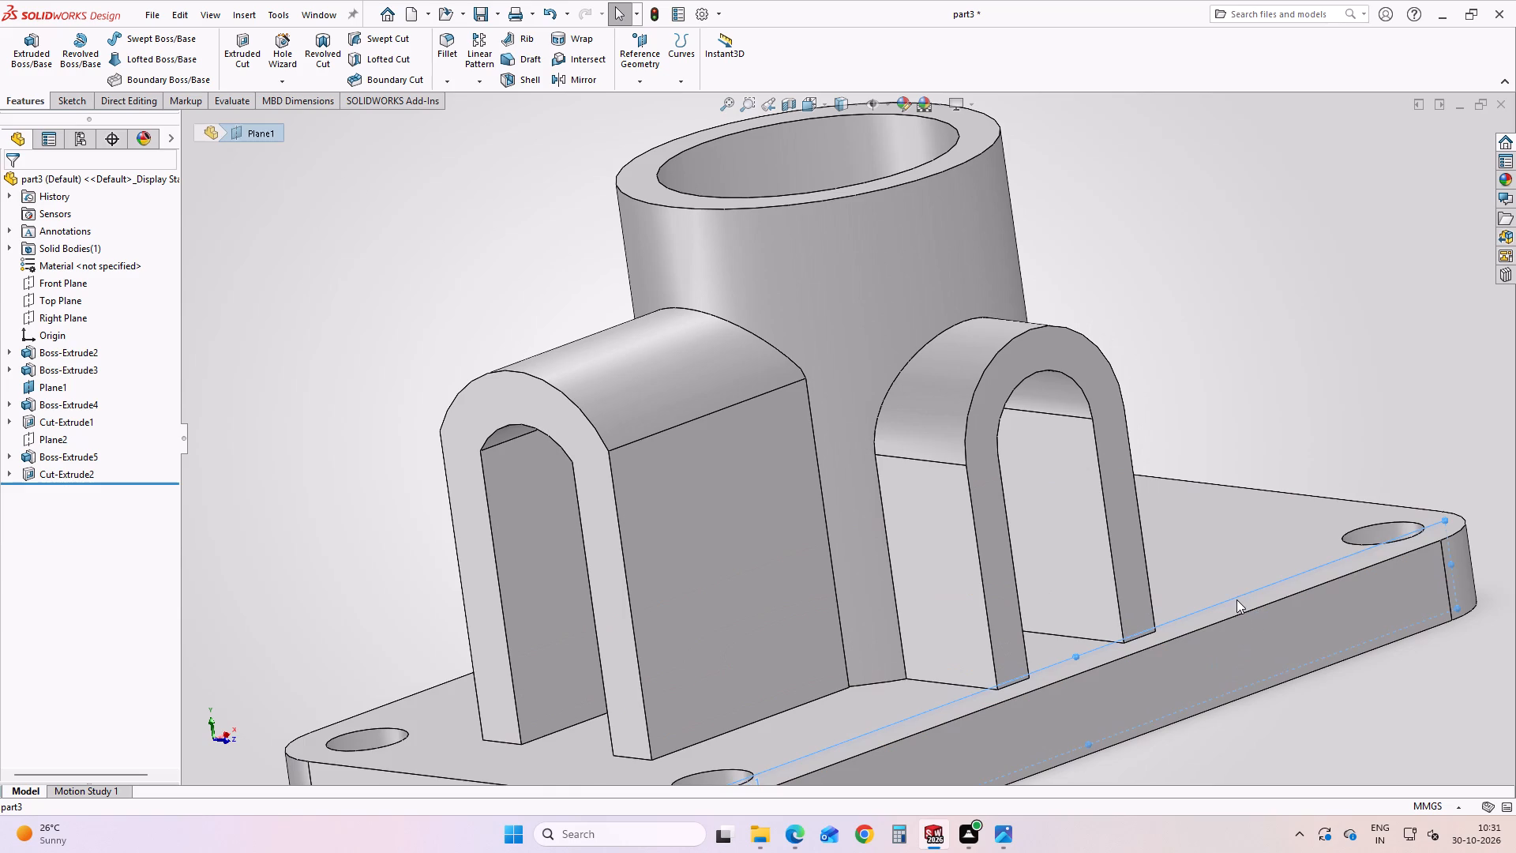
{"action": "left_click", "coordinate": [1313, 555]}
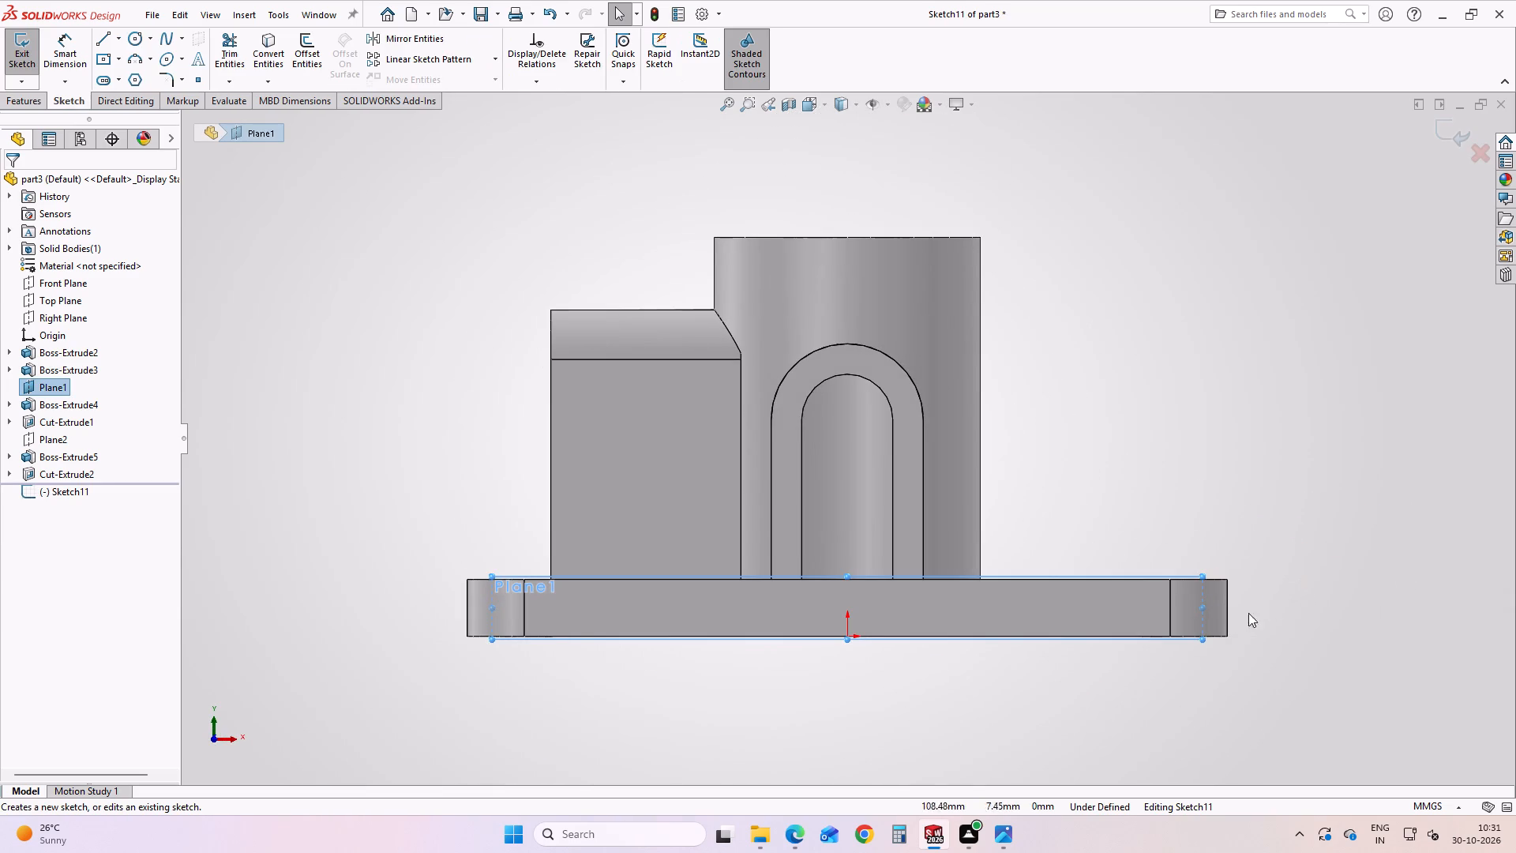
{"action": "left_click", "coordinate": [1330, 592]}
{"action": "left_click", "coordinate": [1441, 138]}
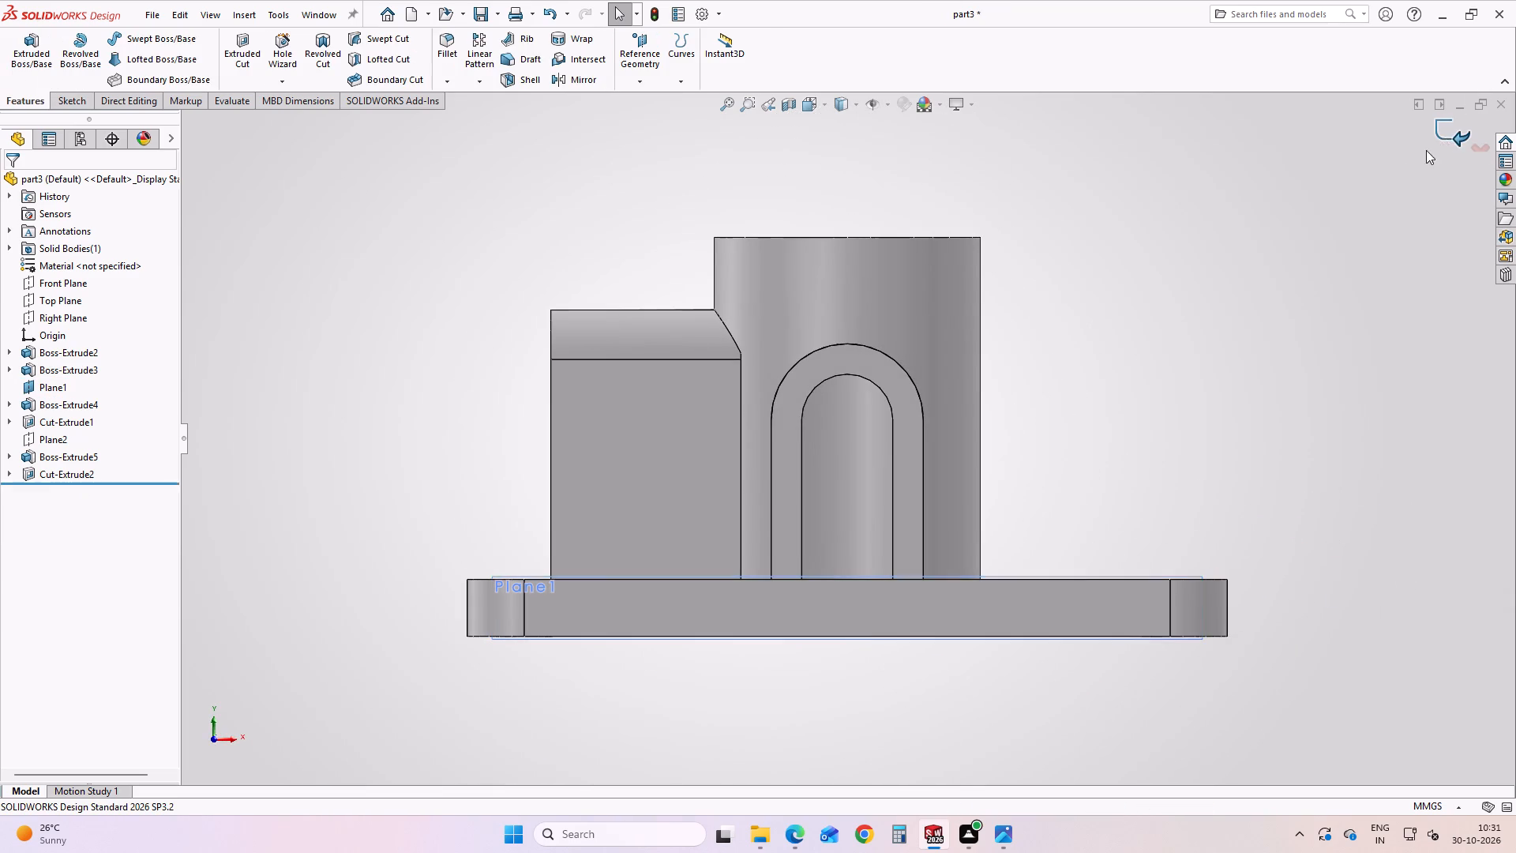
Hide Plane1, the reference plane along the outer face of the small arch.
{"action": "scroll", "coordinate": [1175, 509], "scroll_direction": "down", "scroll_amount": 4}
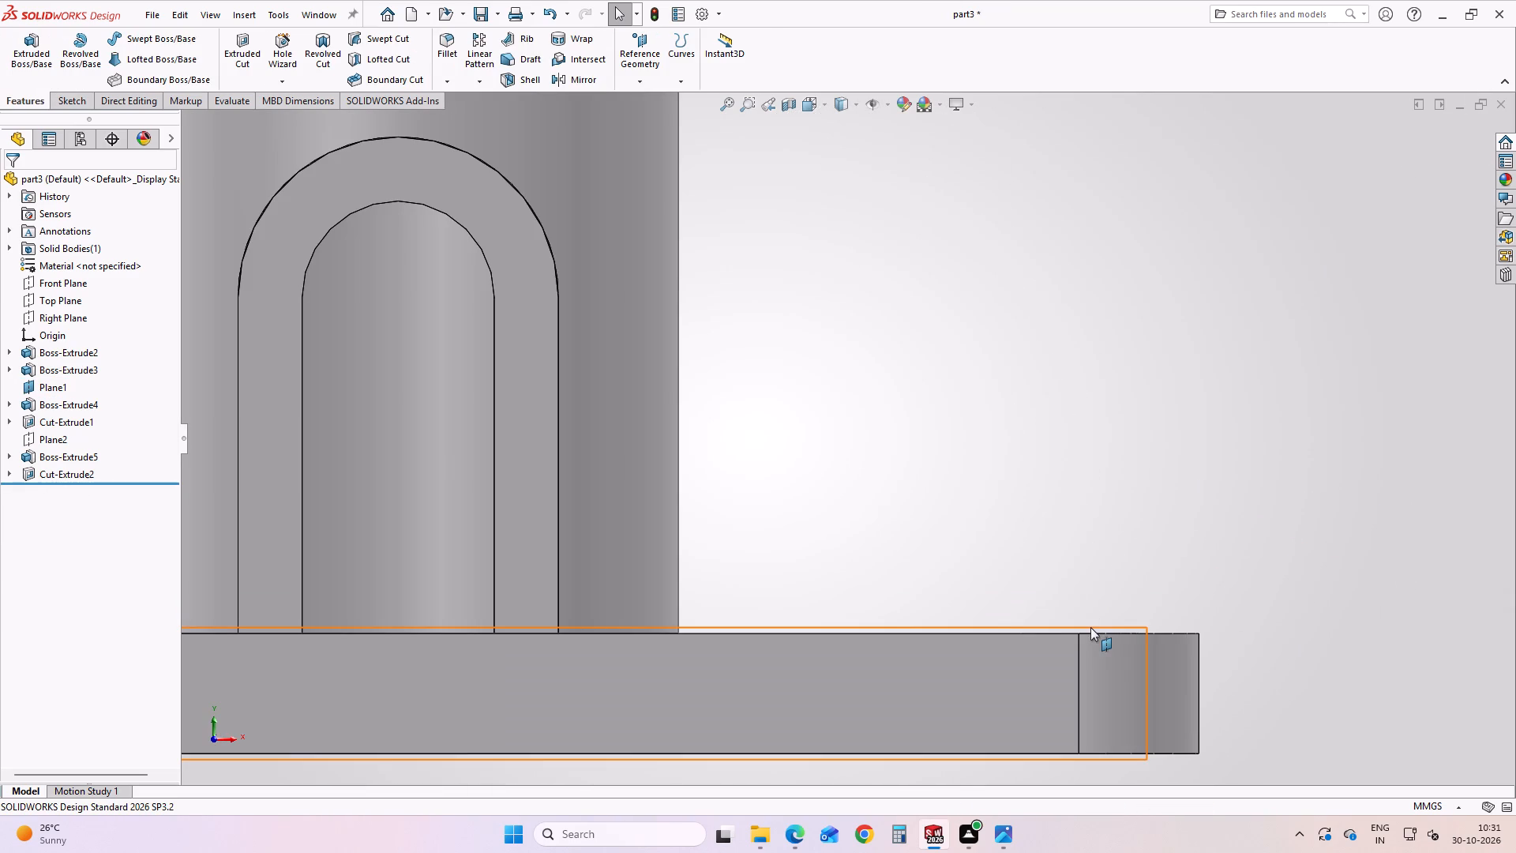
{"action": "left_click", "coordinate": [1090, 627]}
{"action": "left_click", "coordinate": [1191, 580]}
Inspect the bracket from several directions and compare it with the dimensioned reference image.
{"action": "scroll", "coordinate": [848, 560], "scroll_direction": "up", "scroll_amount": 2}
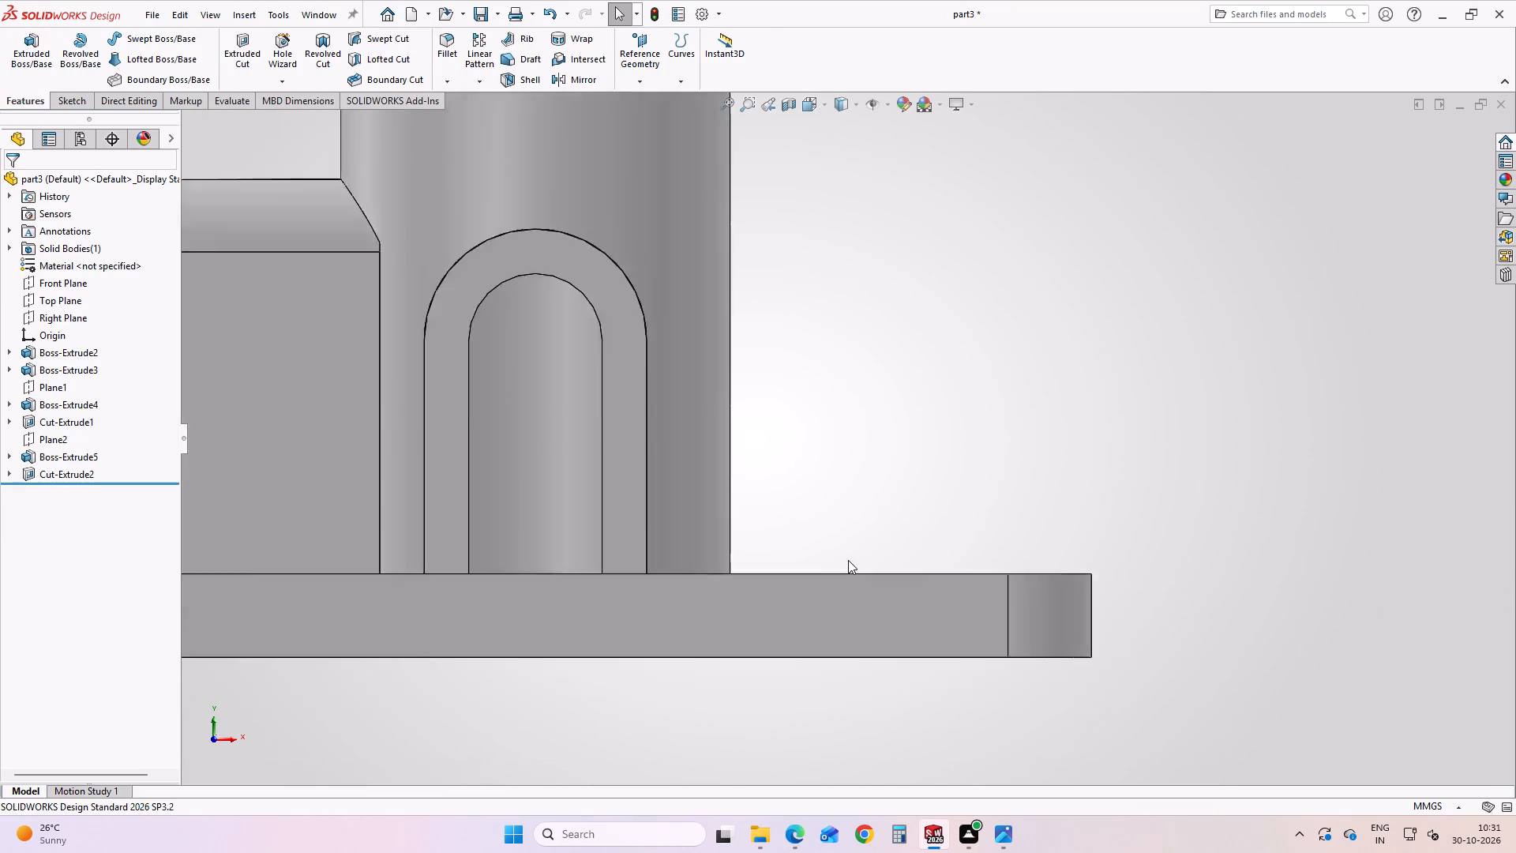
{"action": "scroll", "coordinate": [848, 560], "scroll_direction": "up", "scroll_amount": 5}
{"action": "middle_click_drag", "start_coordinate": [952, 517], "coordinate": [973, 524]}
{"action": "middle_click_drag", "start_coordinate": [707, 521], "coordinate": [836, 579]}
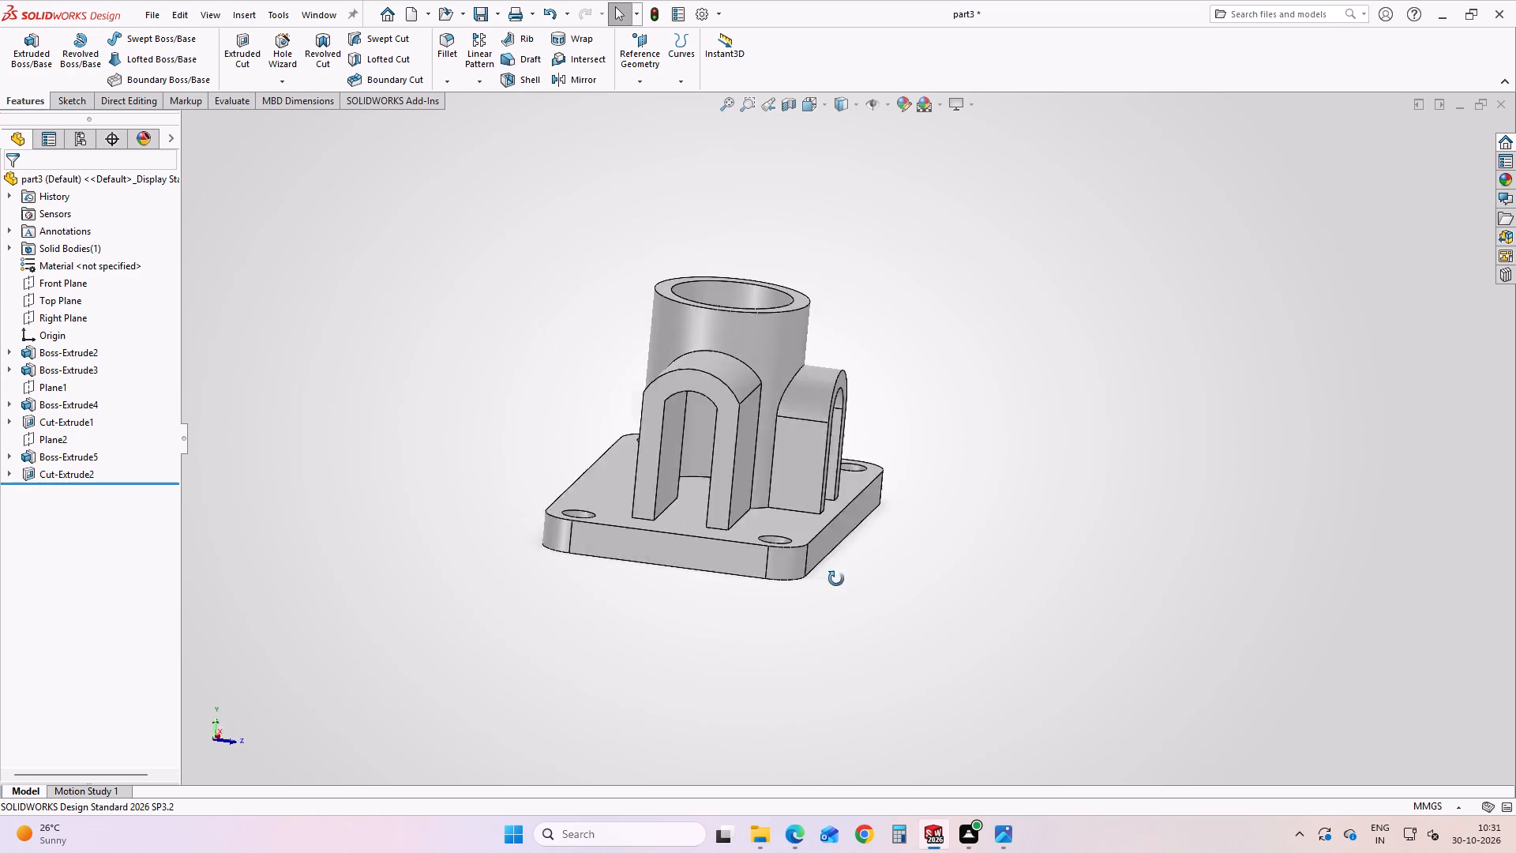
{"action": "middle_click_drag", "start_coordinate": [836, 579], "coordinate": [1007, 668]}
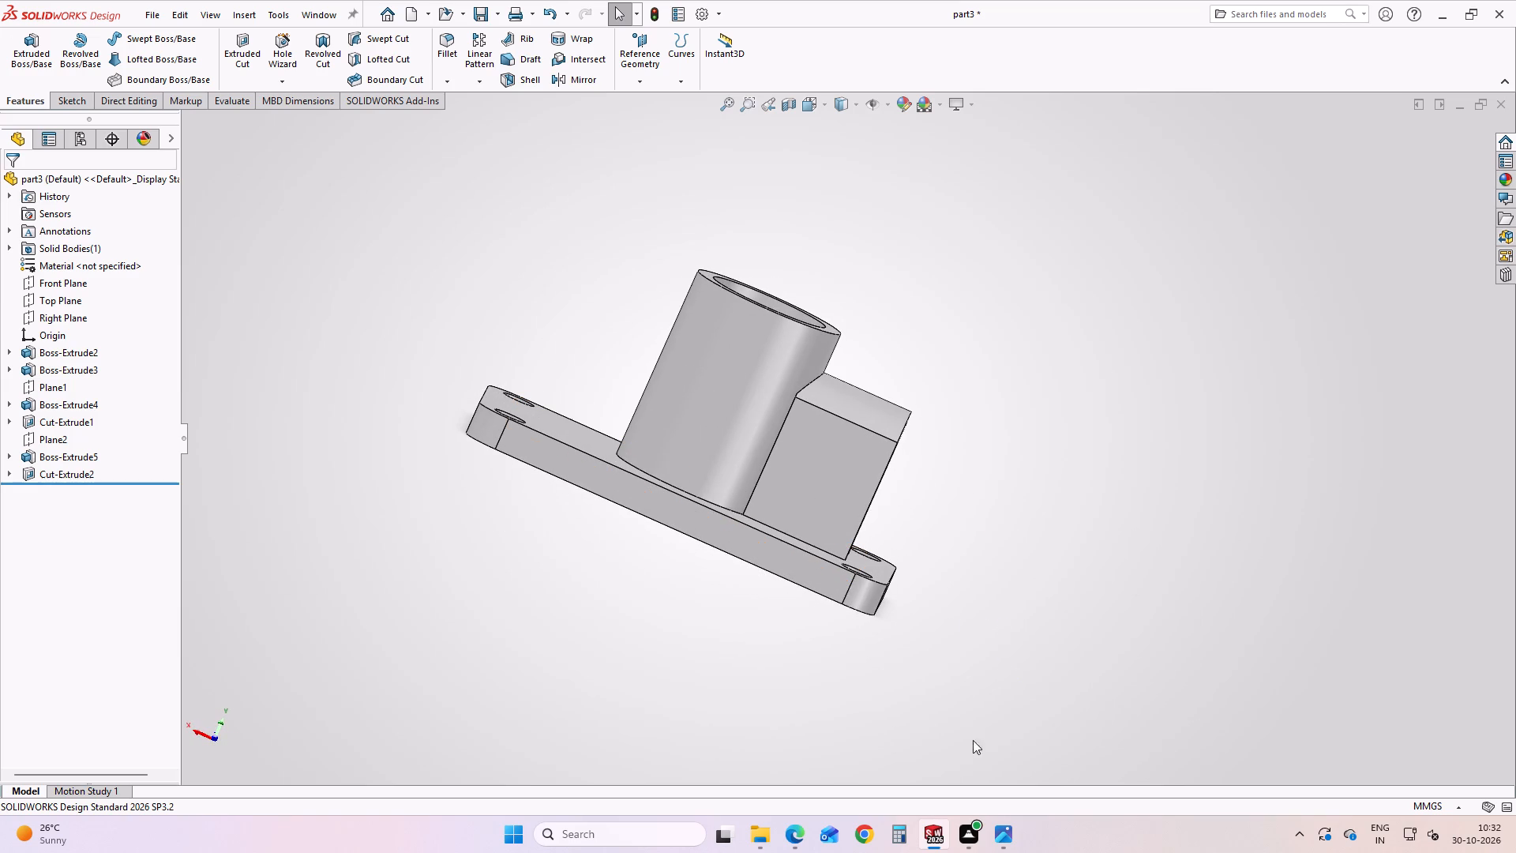
{"action": "left_click", "coordinate": [1010, 829]}
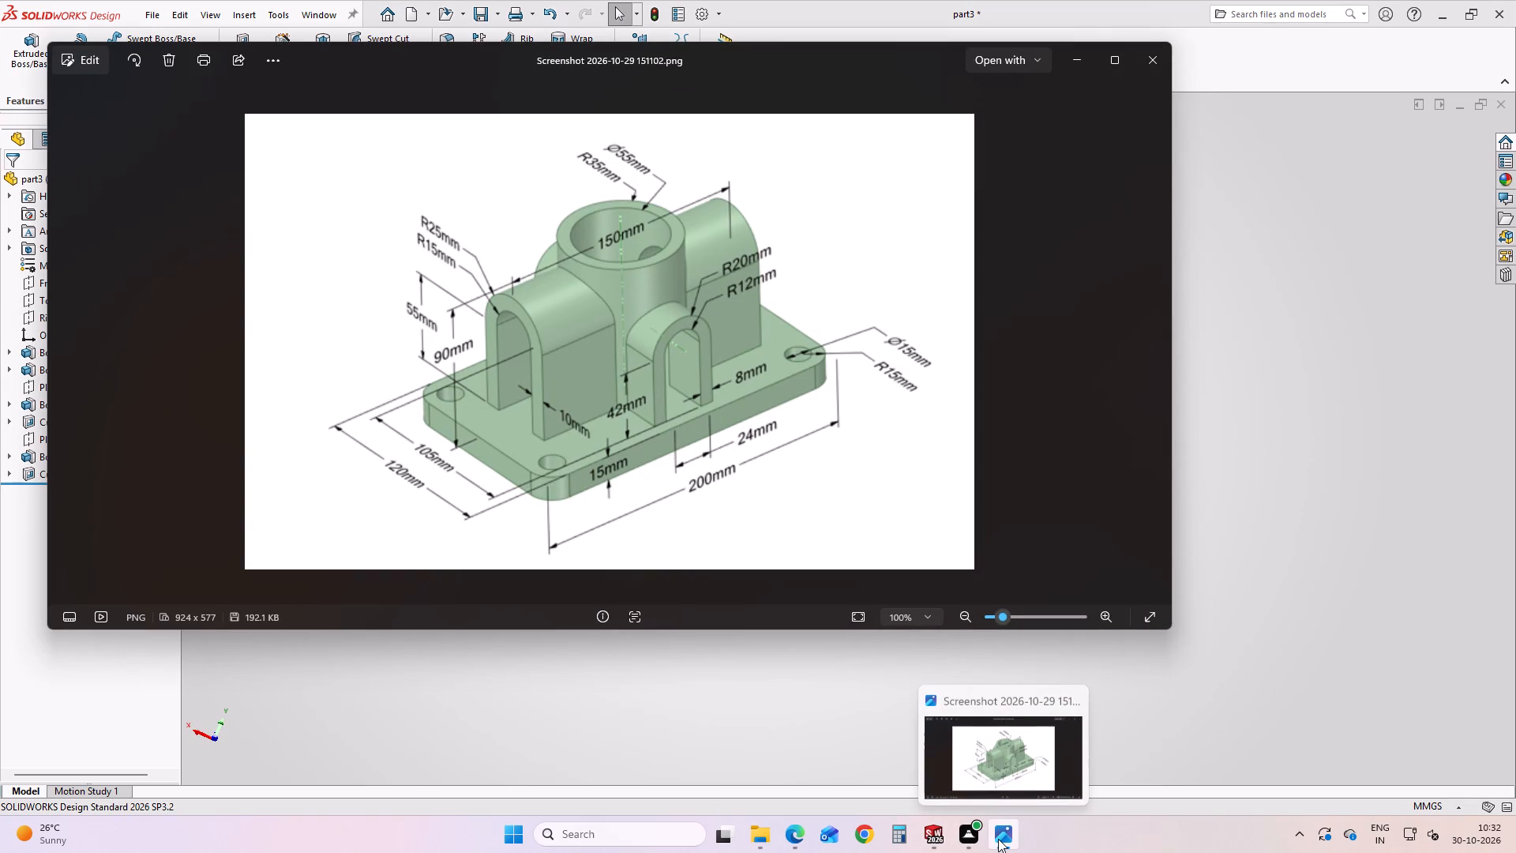
{"action": "left_click", "coordinate": [998, 839]}
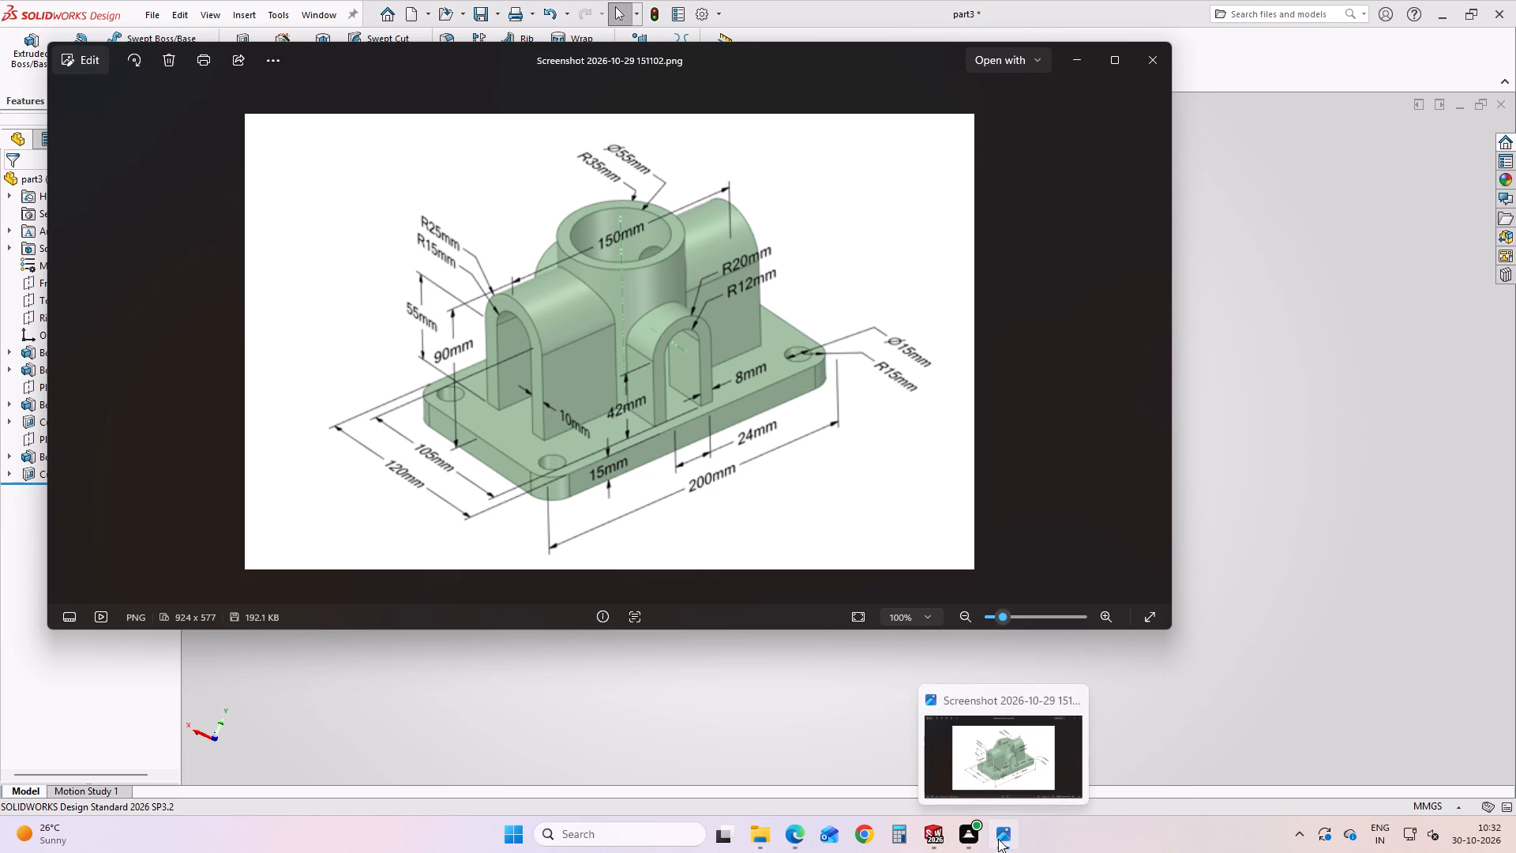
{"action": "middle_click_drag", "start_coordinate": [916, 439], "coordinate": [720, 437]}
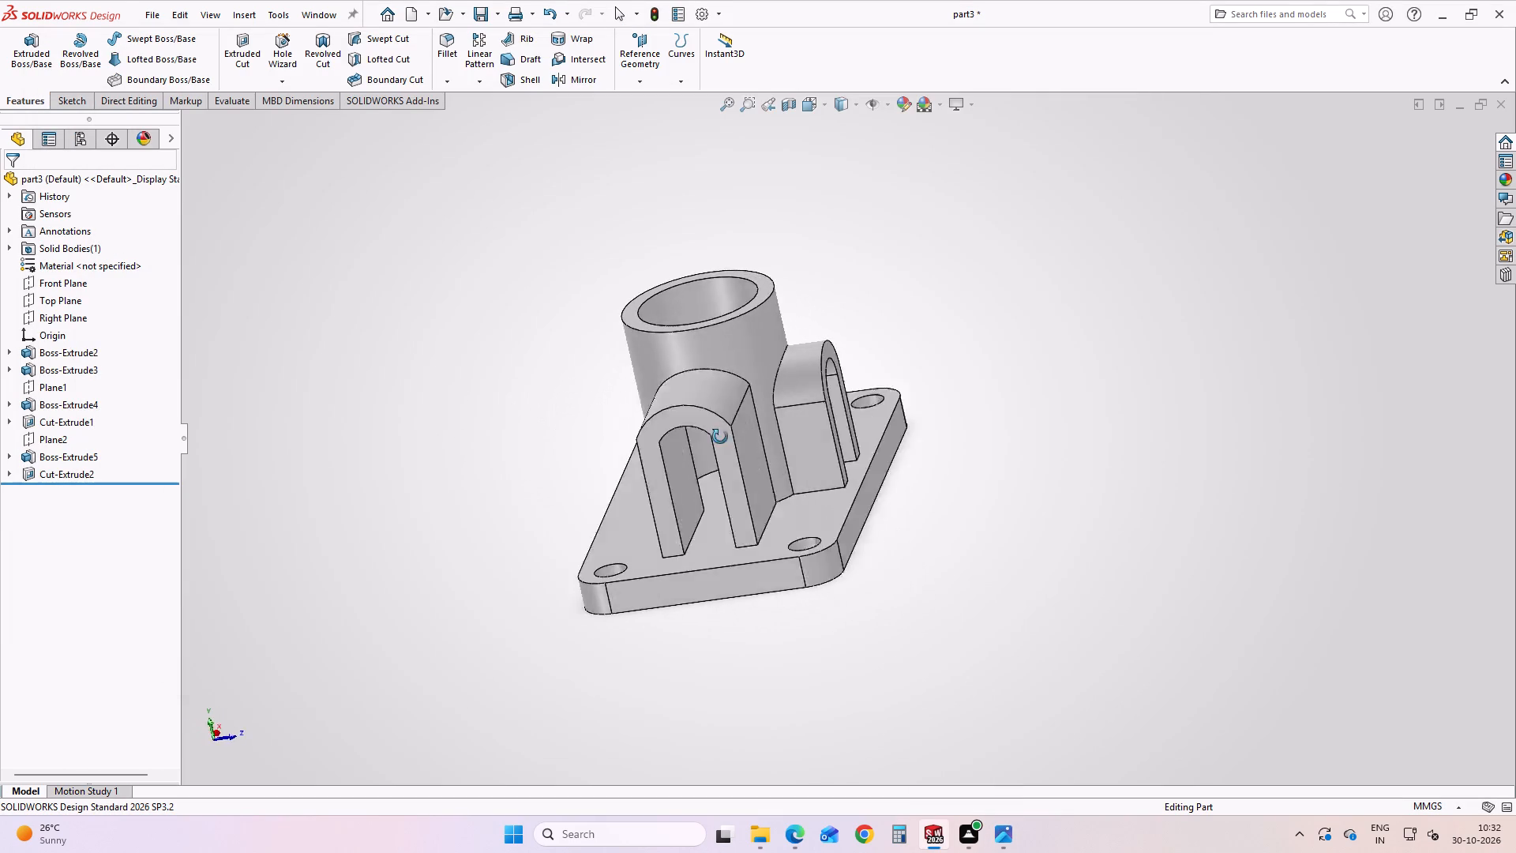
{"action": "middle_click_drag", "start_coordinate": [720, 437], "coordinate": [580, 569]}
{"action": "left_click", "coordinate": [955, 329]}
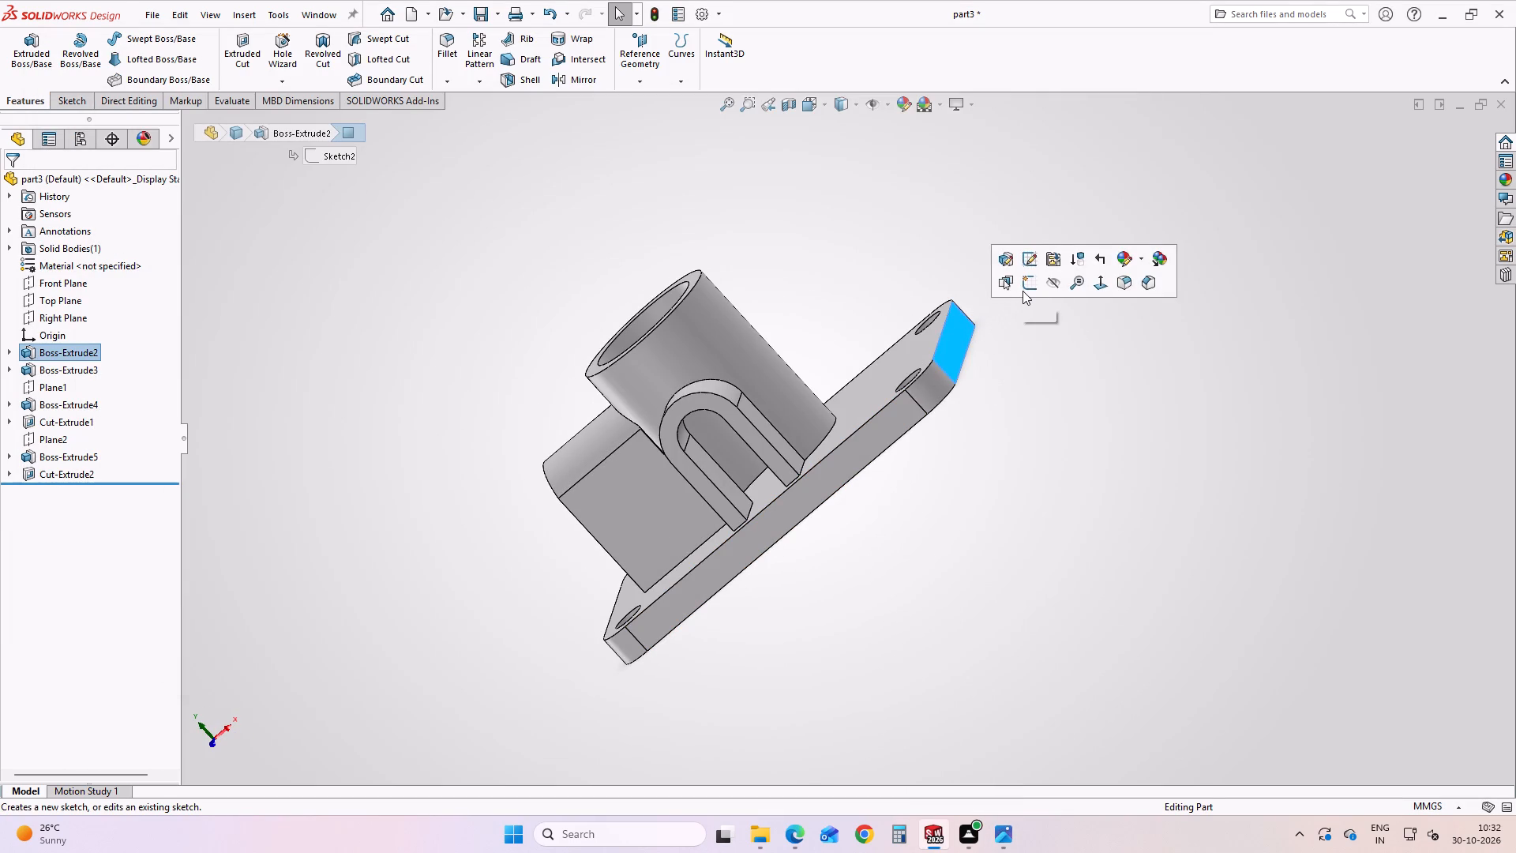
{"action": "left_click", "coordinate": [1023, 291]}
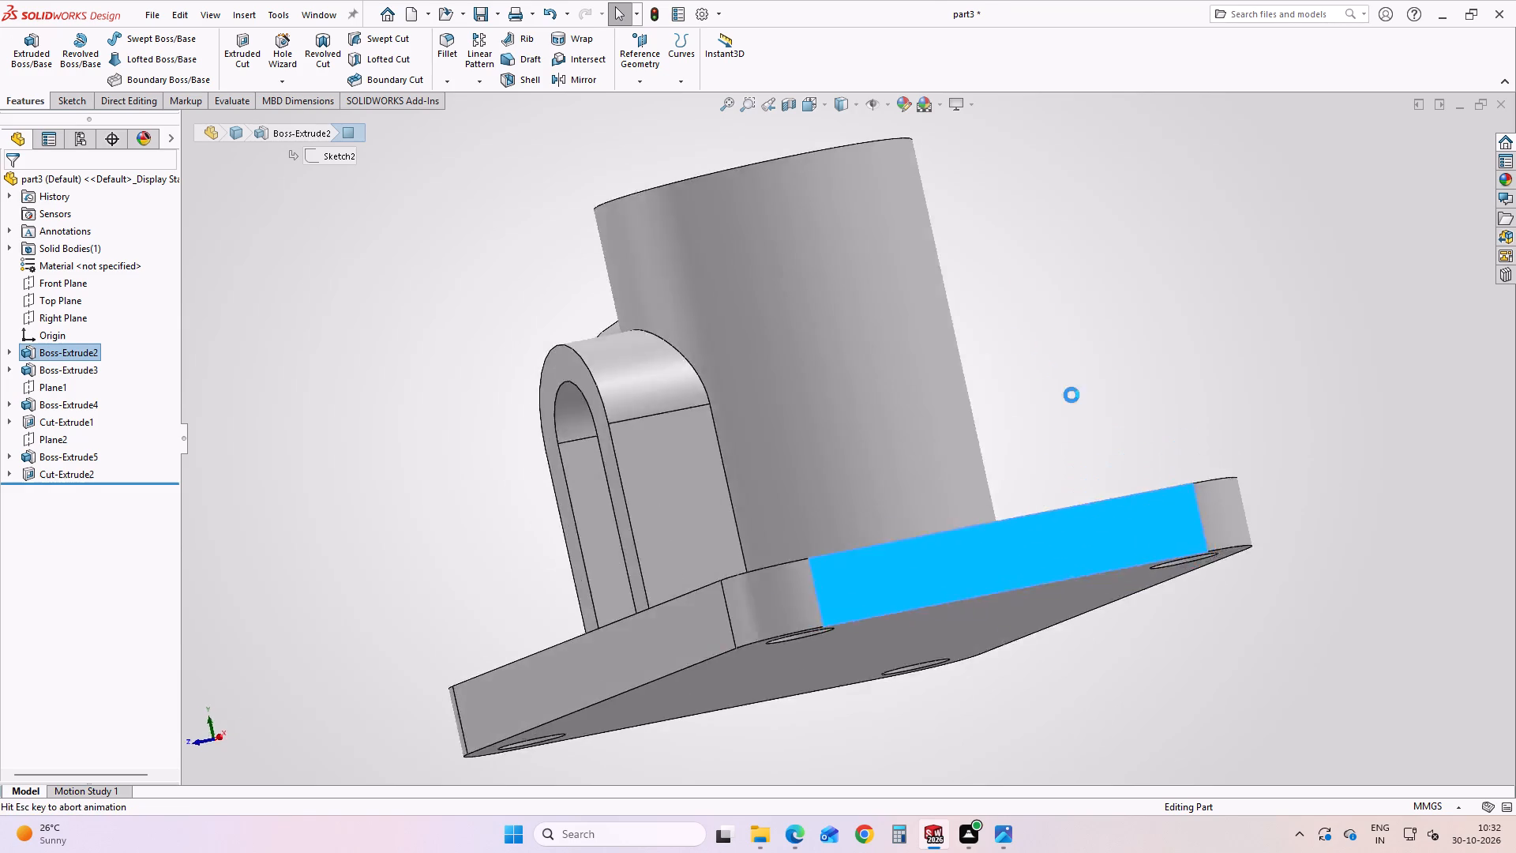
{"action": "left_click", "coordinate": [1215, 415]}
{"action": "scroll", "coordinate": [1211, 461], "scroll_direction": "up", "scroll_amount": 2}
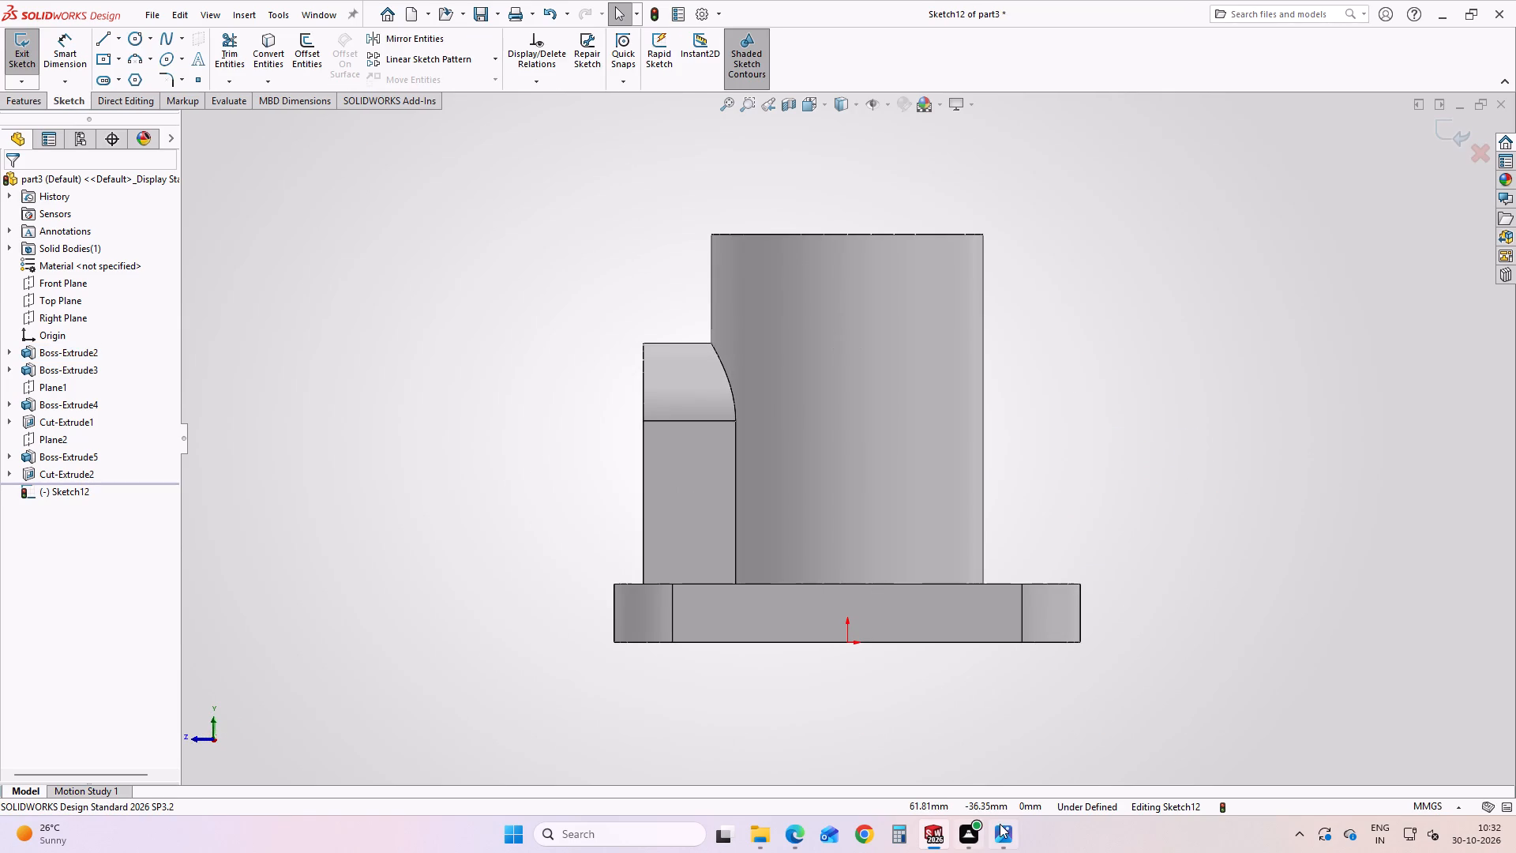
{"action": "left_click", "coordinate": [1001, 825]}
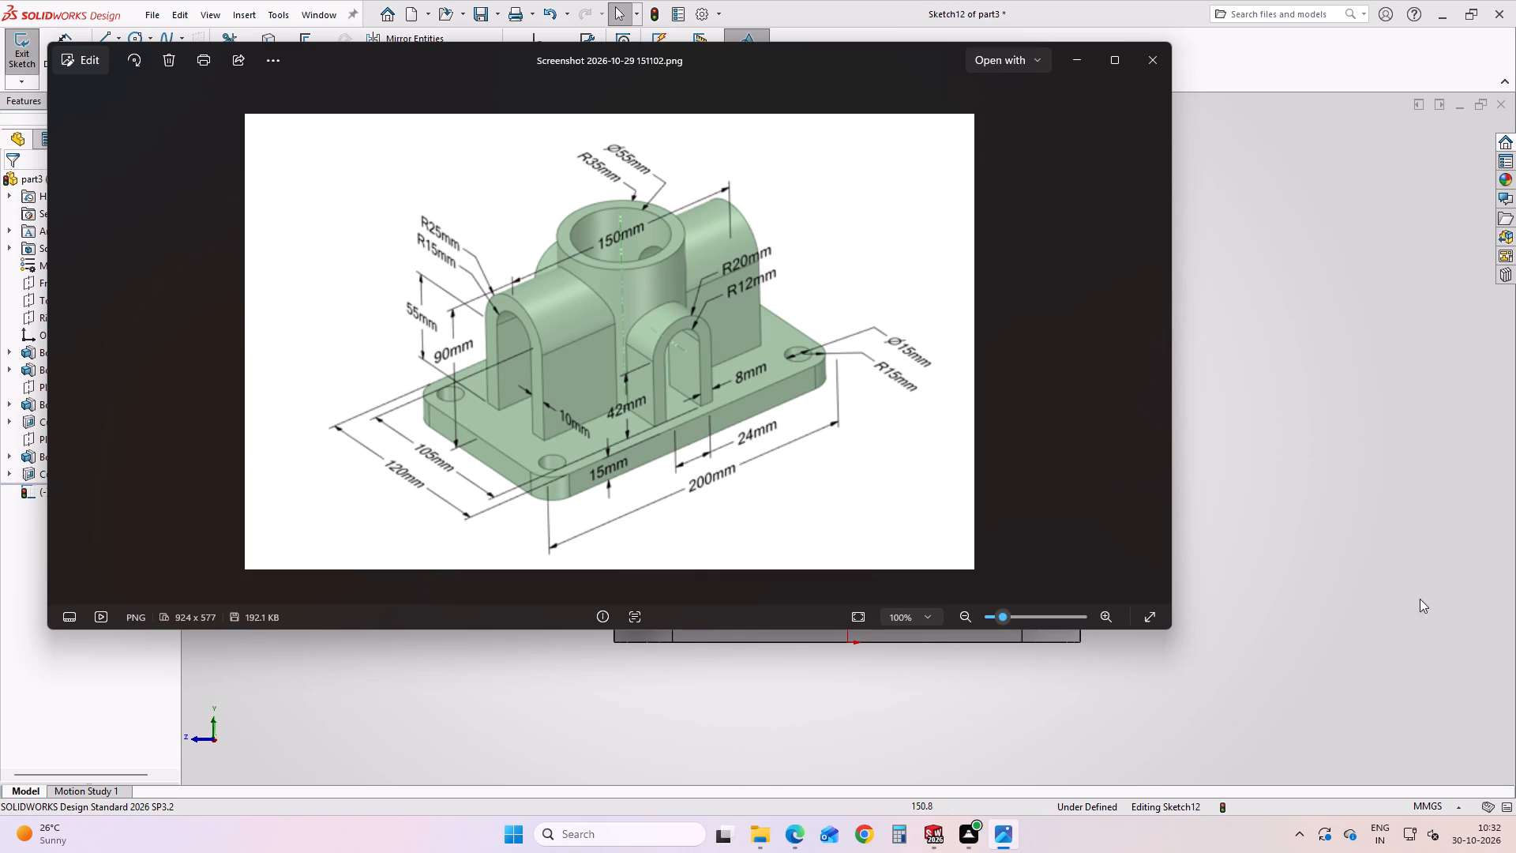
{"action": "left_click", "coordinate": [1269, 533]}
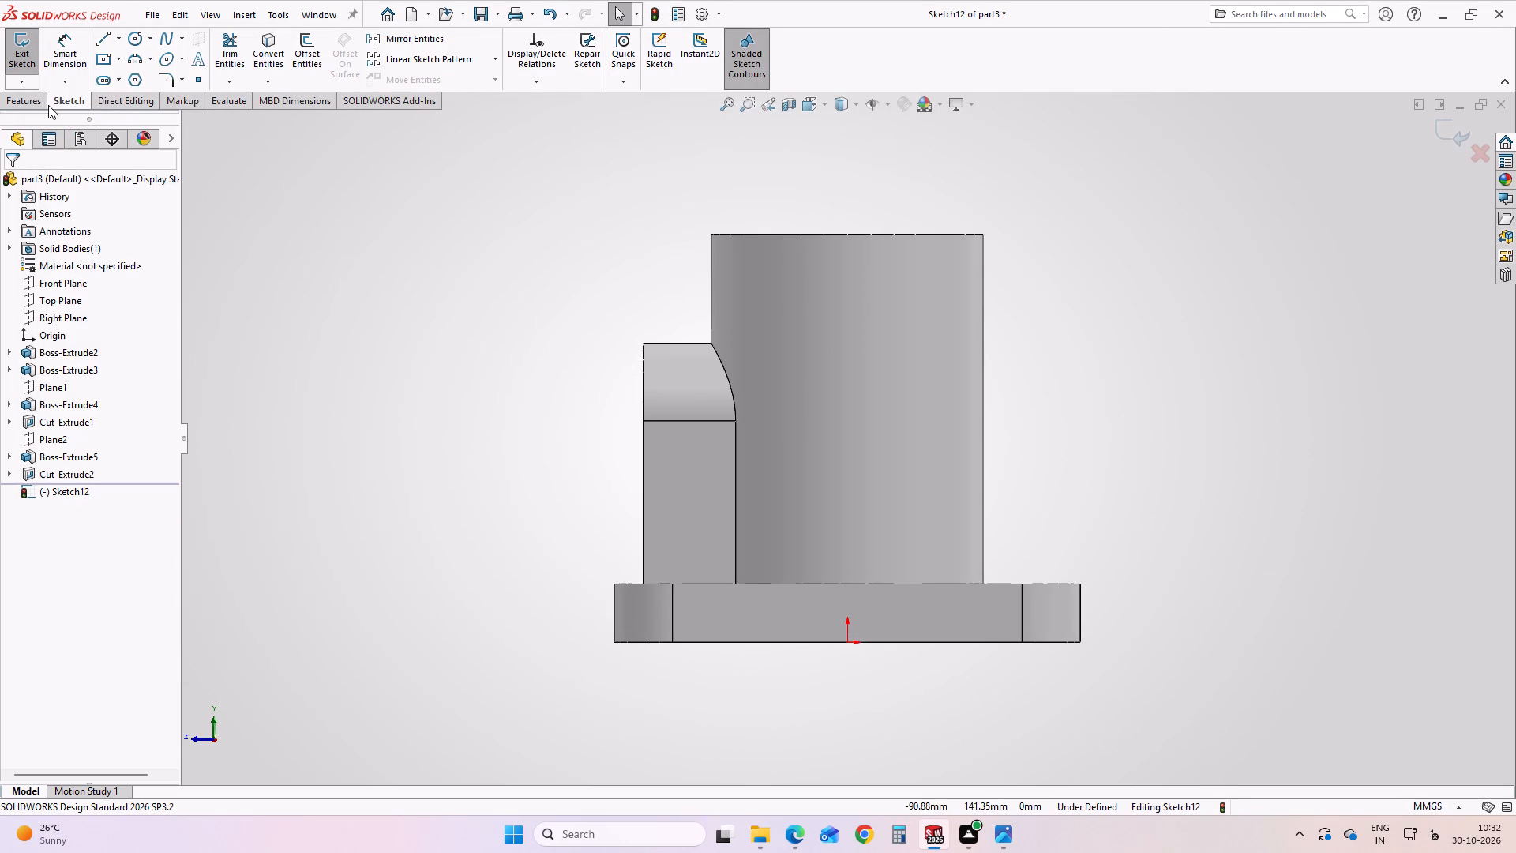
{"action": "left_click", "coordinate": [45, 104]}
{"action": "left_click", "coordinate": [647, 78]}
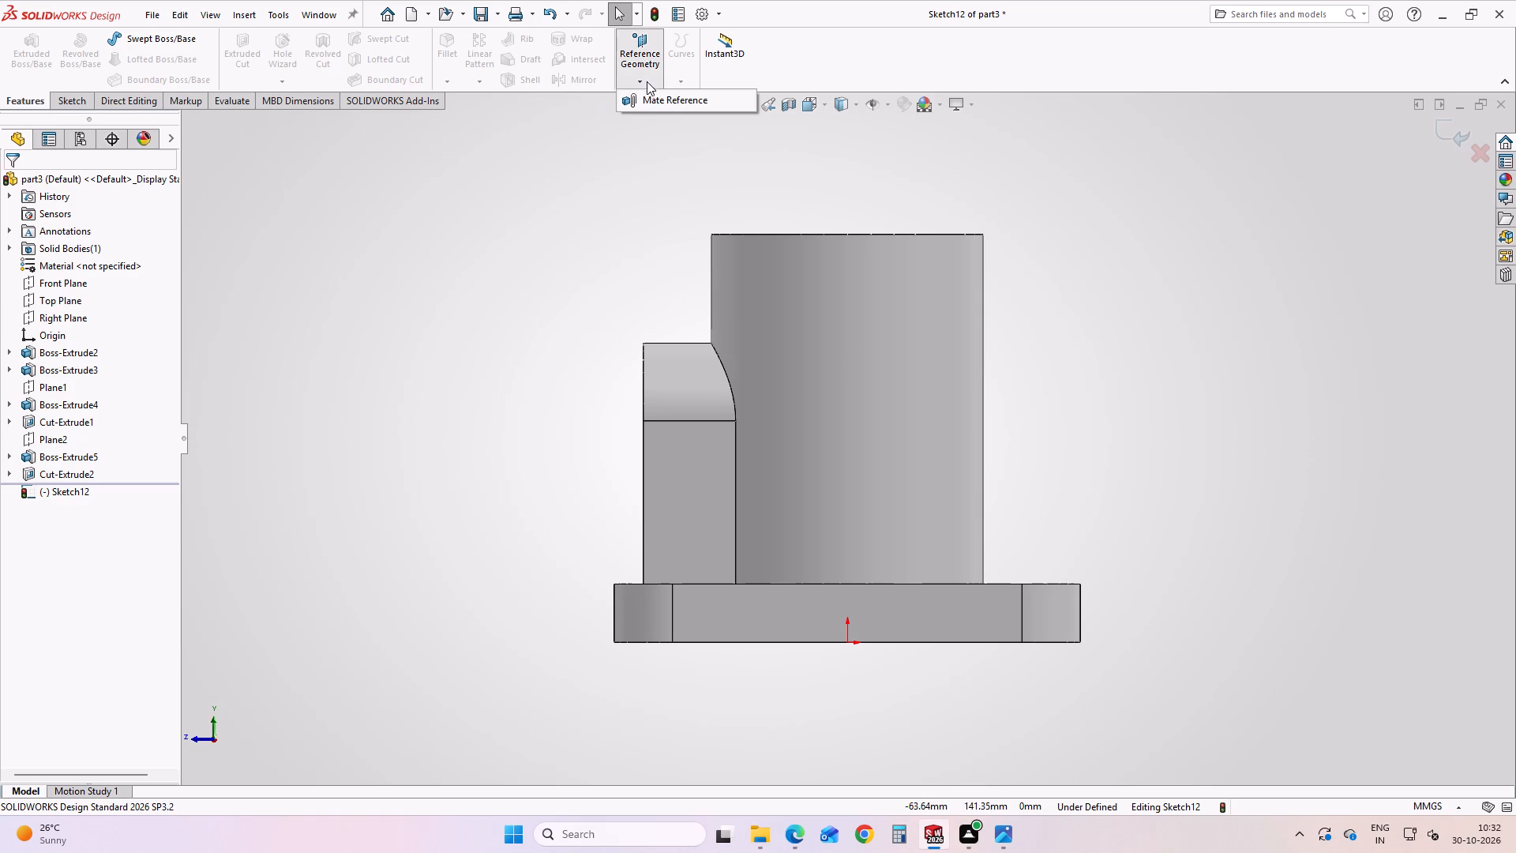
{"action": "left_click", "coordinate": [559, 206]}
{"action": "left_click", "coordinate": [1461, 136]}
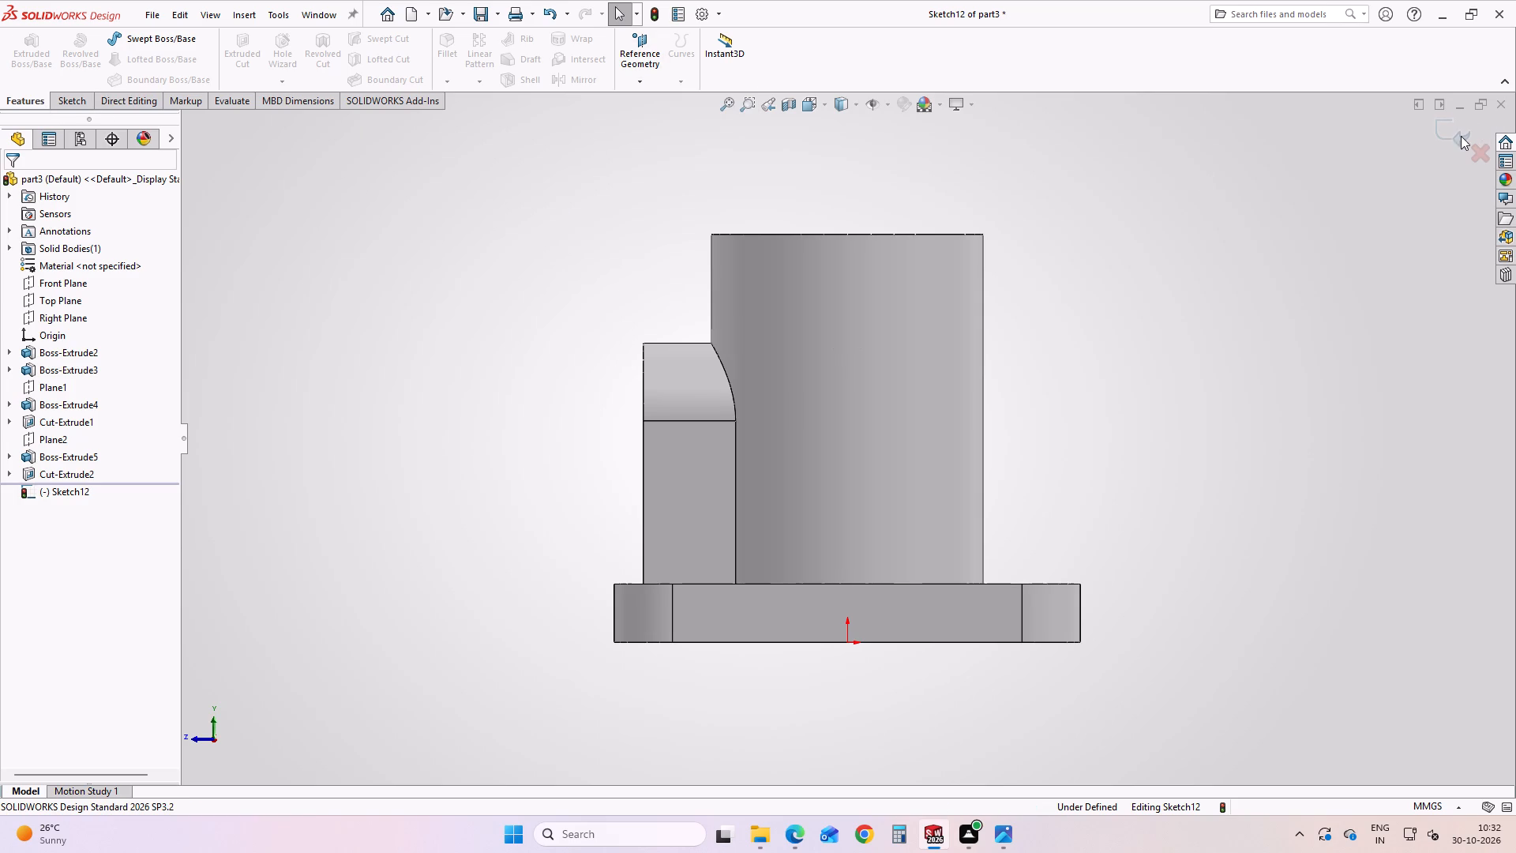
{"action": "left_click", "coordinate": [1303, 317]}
Create a reference plane offset 25 mm inward from the base plate's short end face opposite the large arch, with the offset flipped.
{"action": "left_click", "coordinate": [643, 79]}
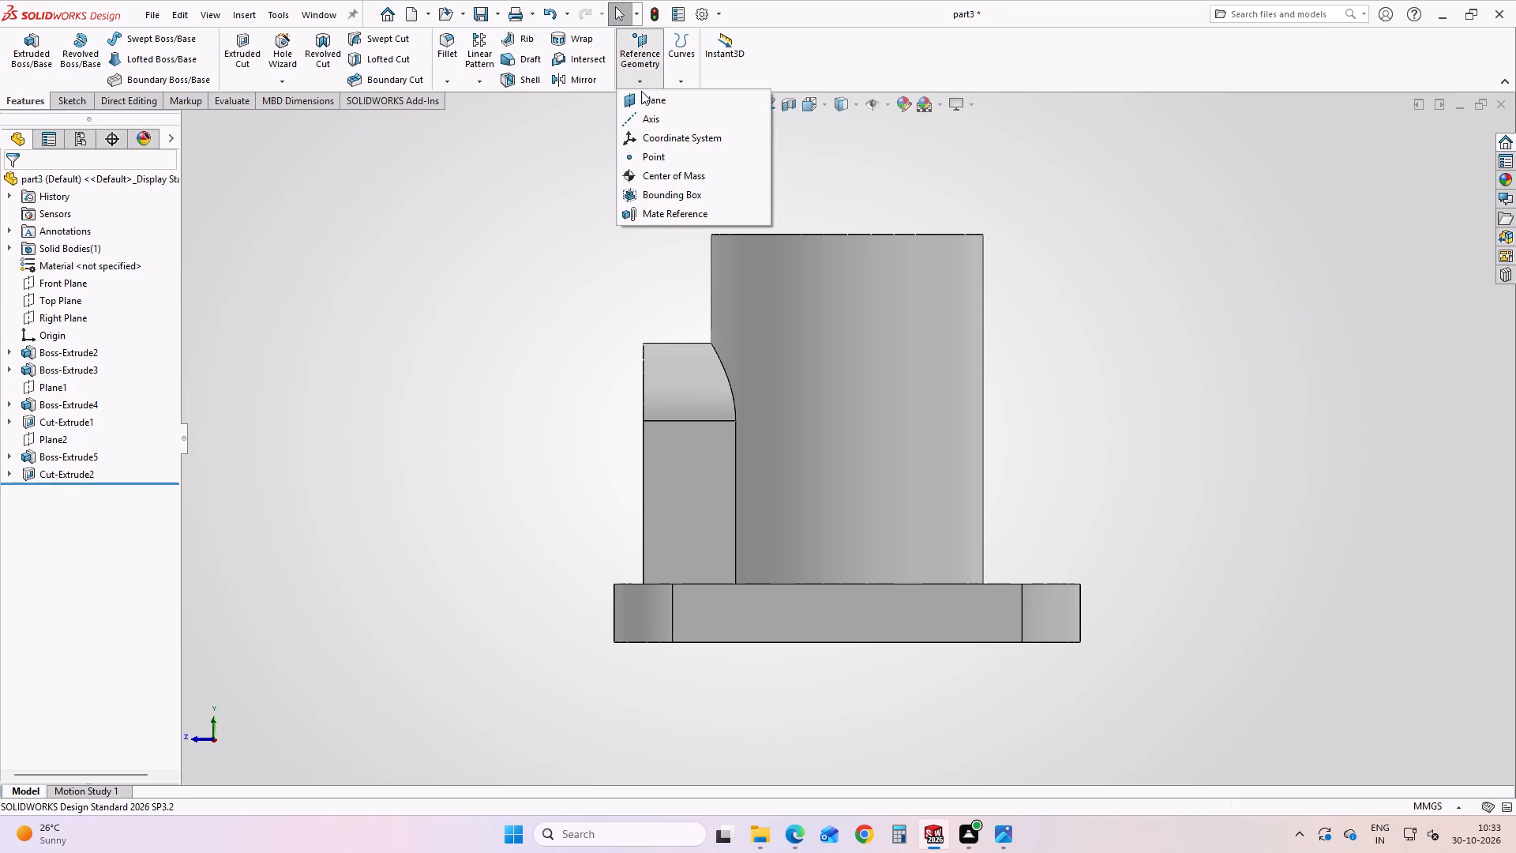
{"action": "left_click", "coordinate": [641, 92]}
{"action": "left_click", "coordinate": [805, 599]}
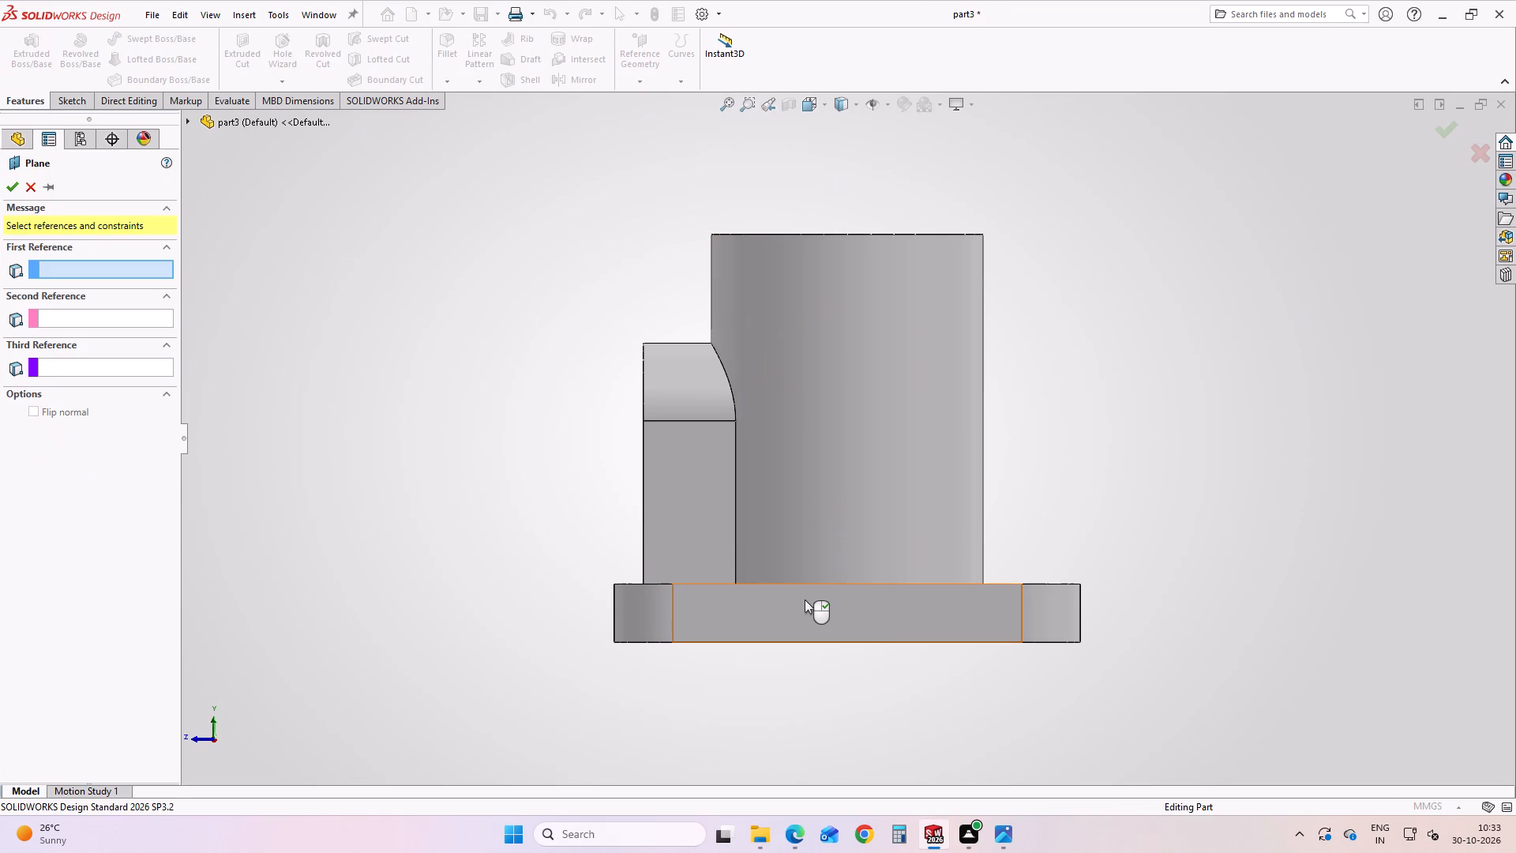
{"action": "middle_click_drag", "start_coordinate": [852, 554], "coordinate": [834, 616]}
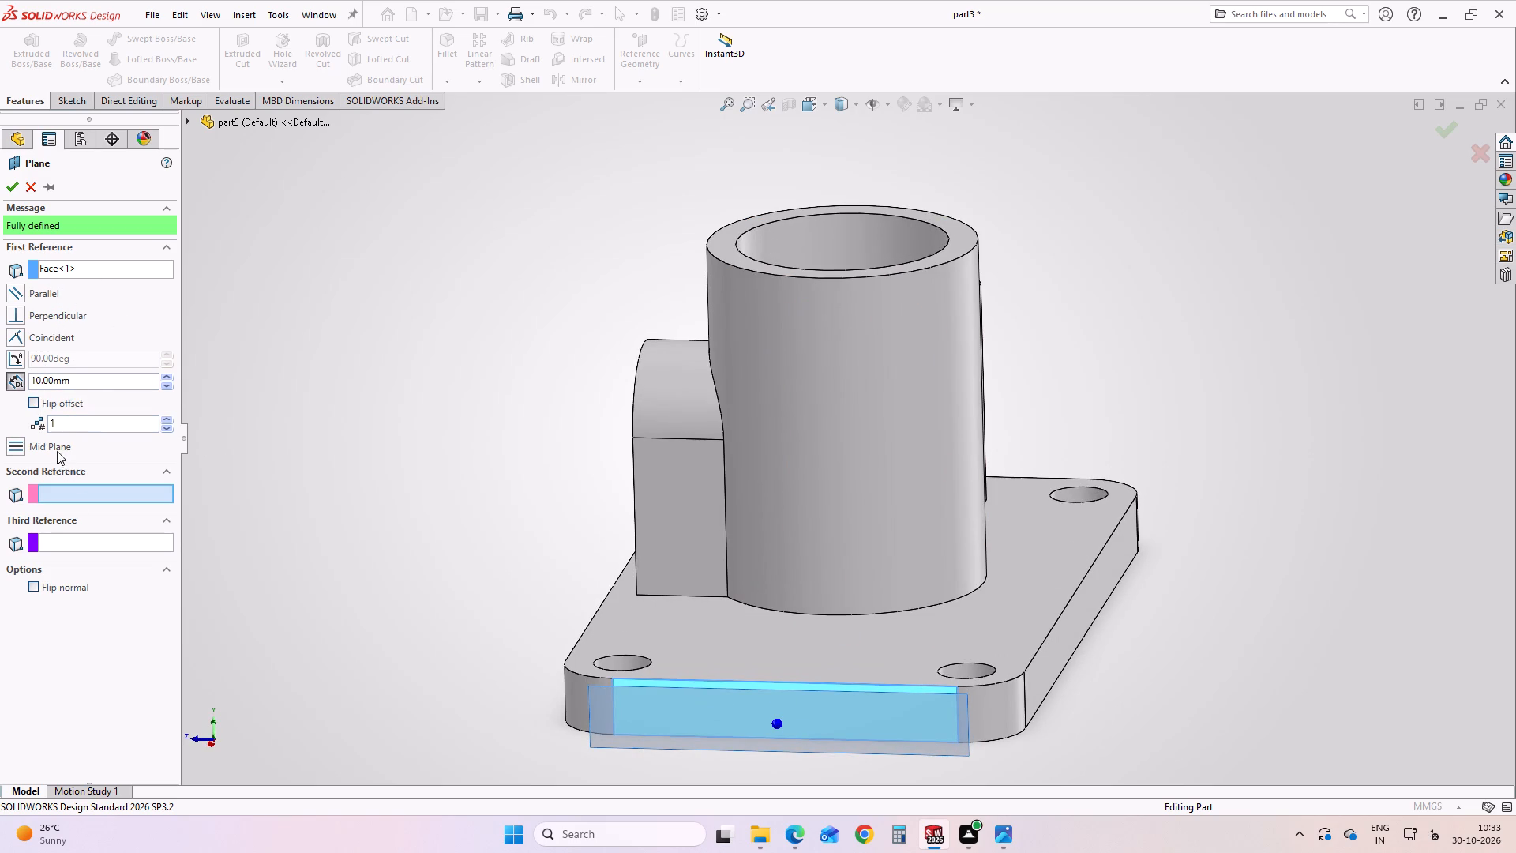
{"action": "left_click", "coordinate": [42, 402]}
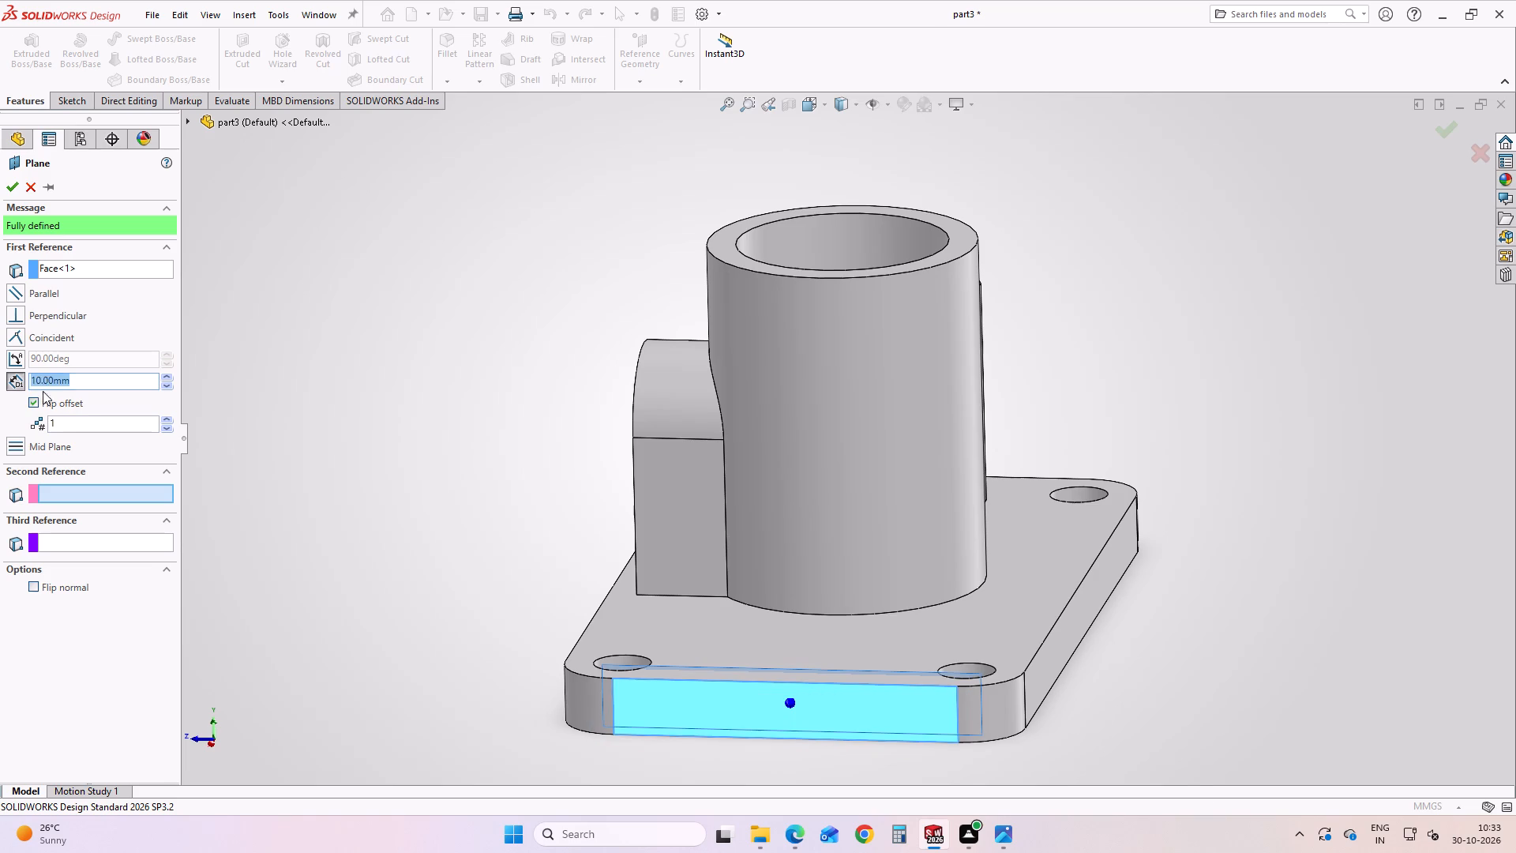
{"action": "type", "text": "25"}
{"action": "key", "text": "Return"}
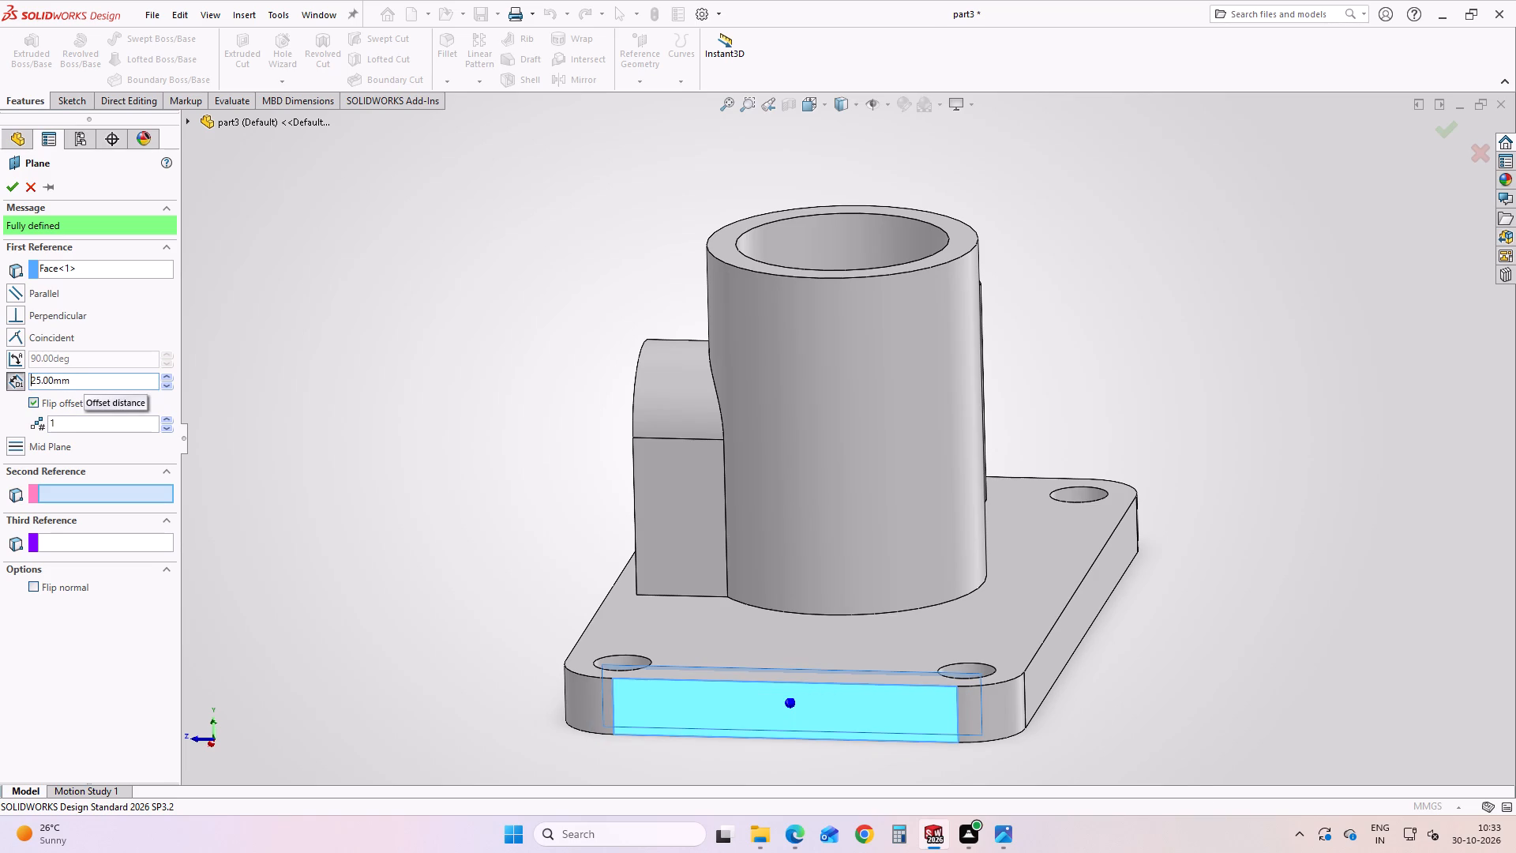
{"action": "left_click", "coordinate": [13, 193]}
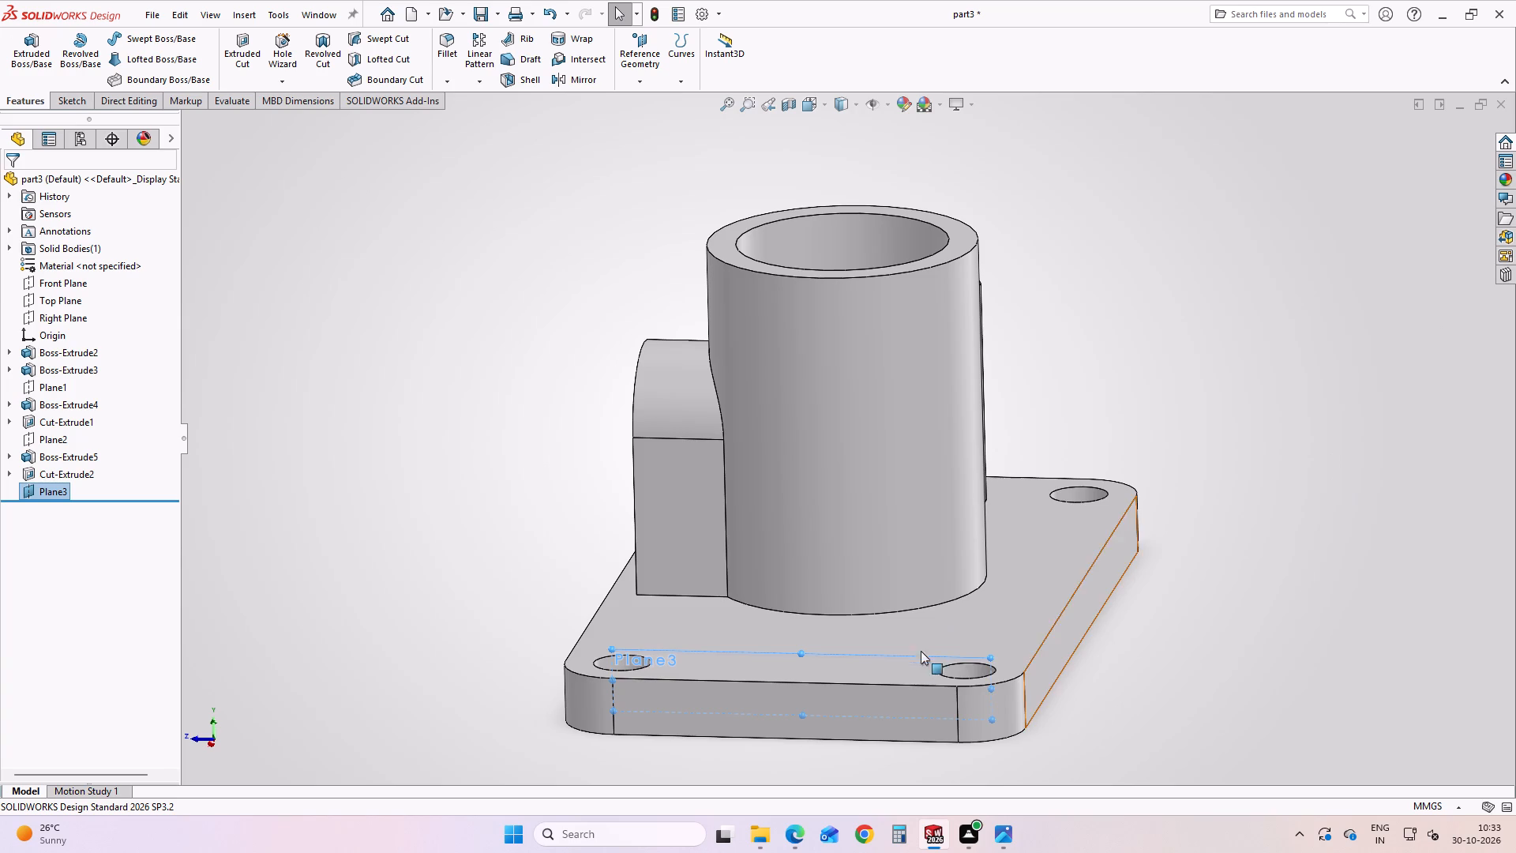
On the new Plane3, sketch a three-line open-bottomed profile about 47 mm high and 37 mm wide, standing on the base plate's top edge.
{"action": "left_click", "coordinate": [887, 659]}
{"action": "left_click", "coordinate": [1218, 629]}
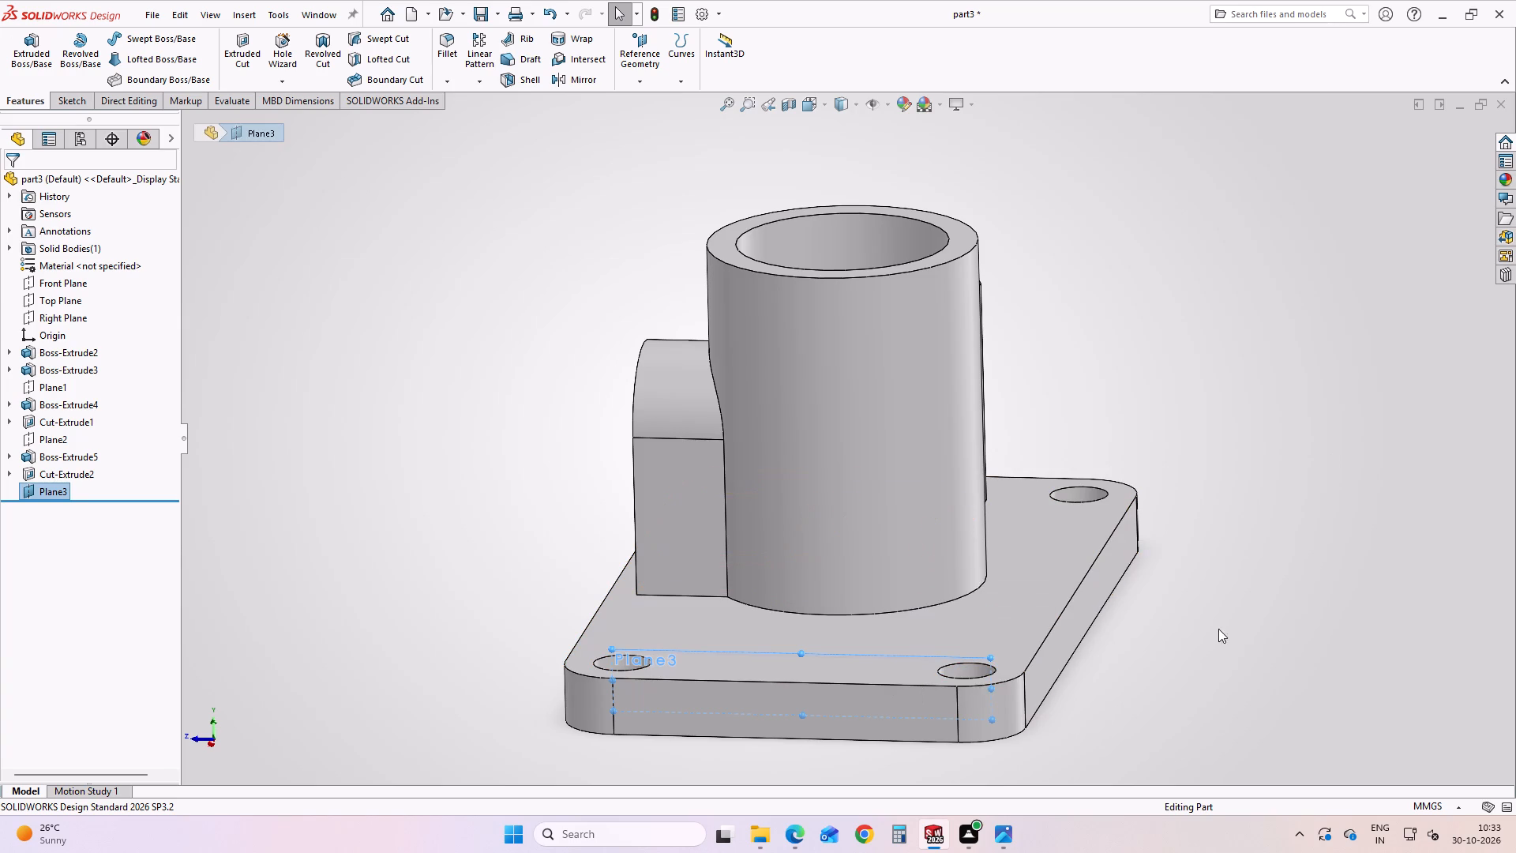
{"action": "scroll", "coordinate": [756, 619], "scroll_direction": "down", "scroll_amount": 5}
{"action": "middle_click_drag", "start_coordinate": [724, 602], "coordinate": [734, 583]}
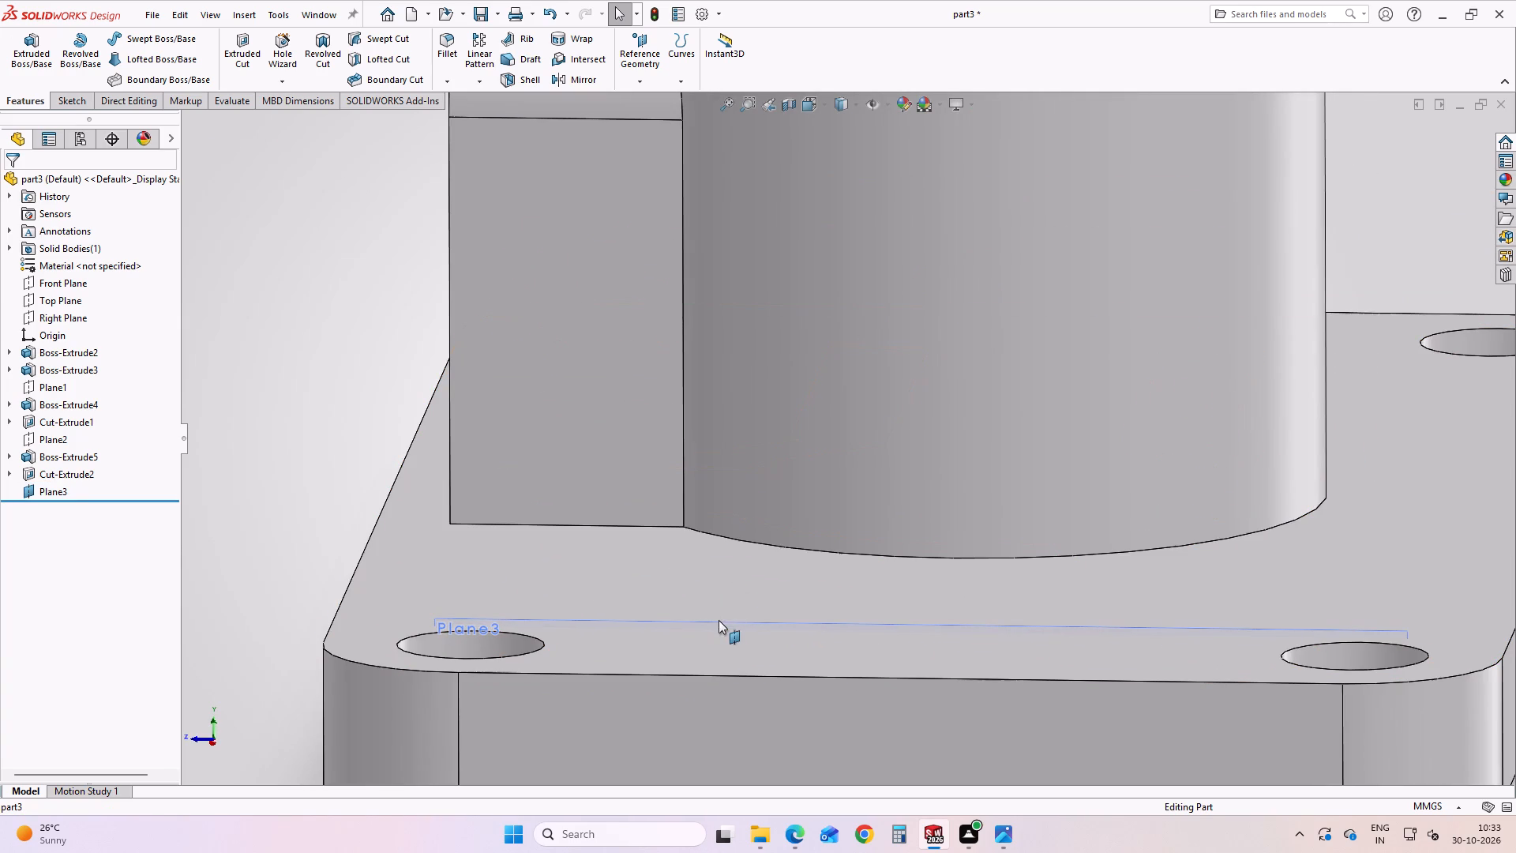
{"action": "left_click", "coordinate": [715, 625]}
{"action": "left_click", "coordinate": [792, 580]}
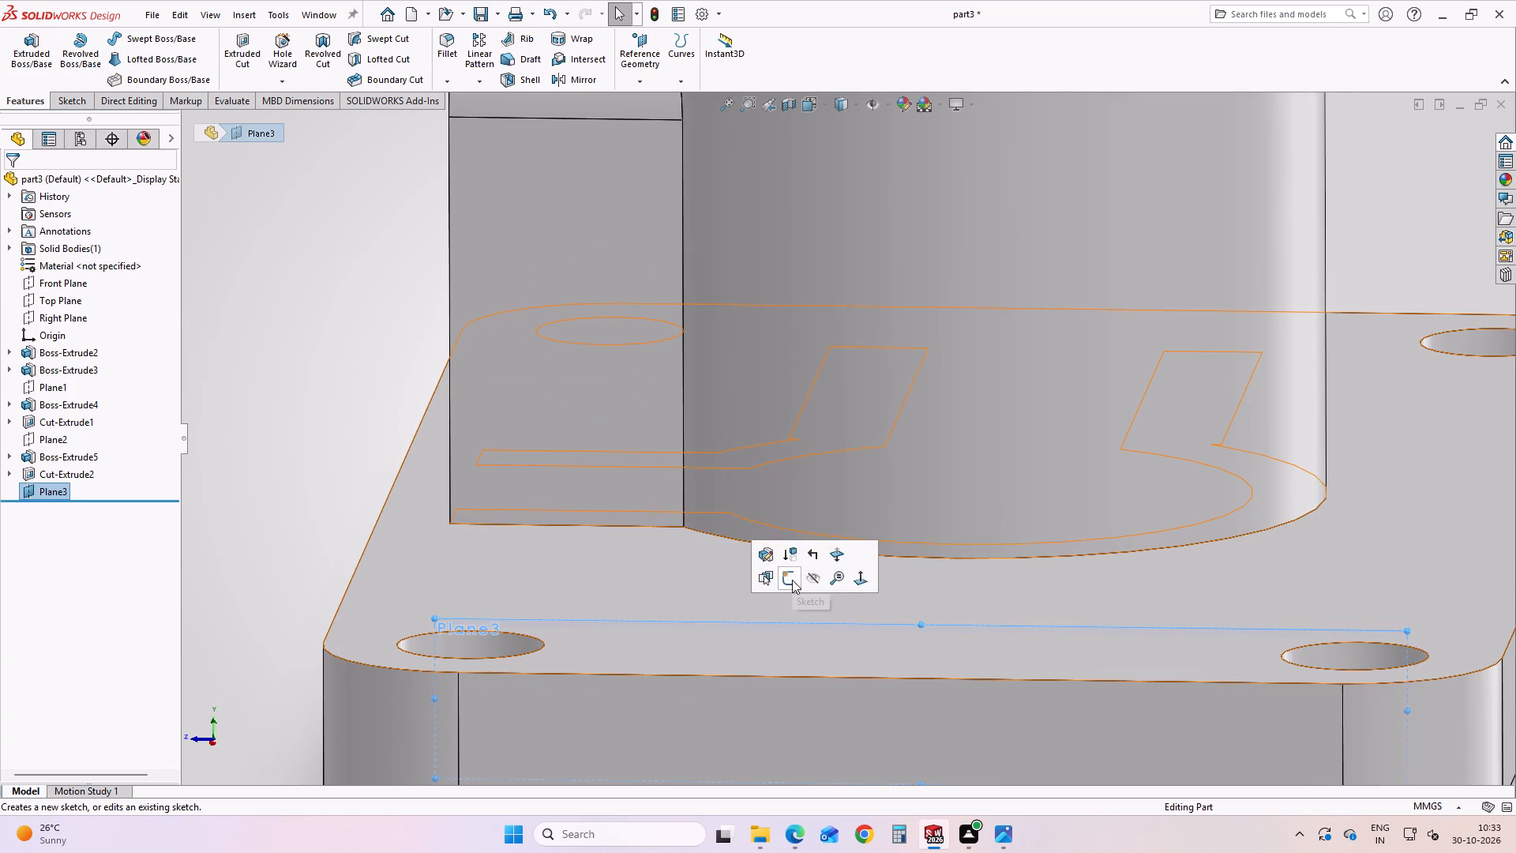
{"action": "left_click", "coordinate": [1167, 398]}
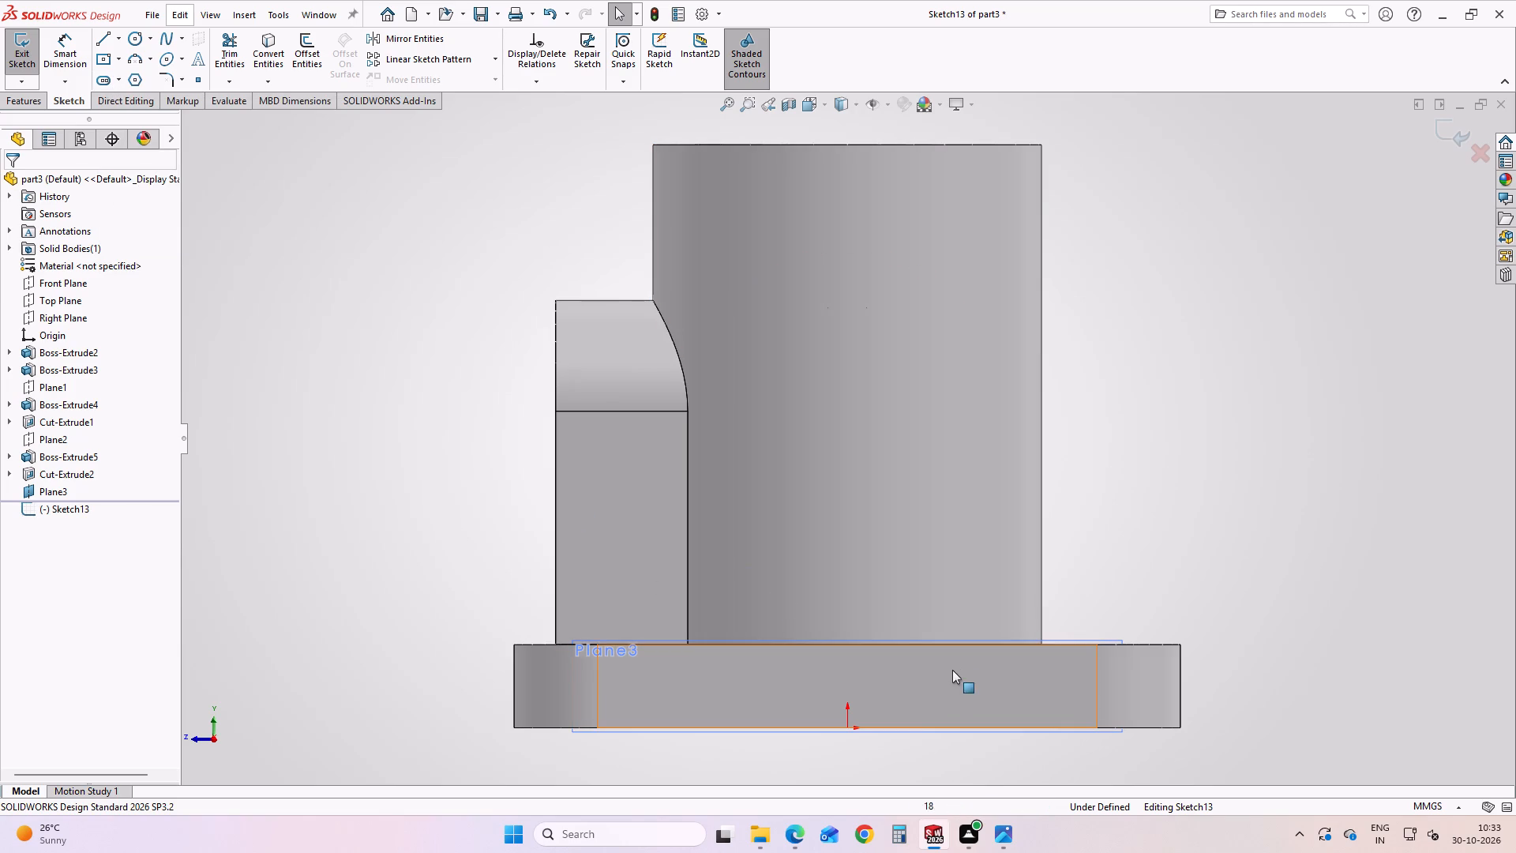
{"action": "left_click", "coordinate": [102, 43]}
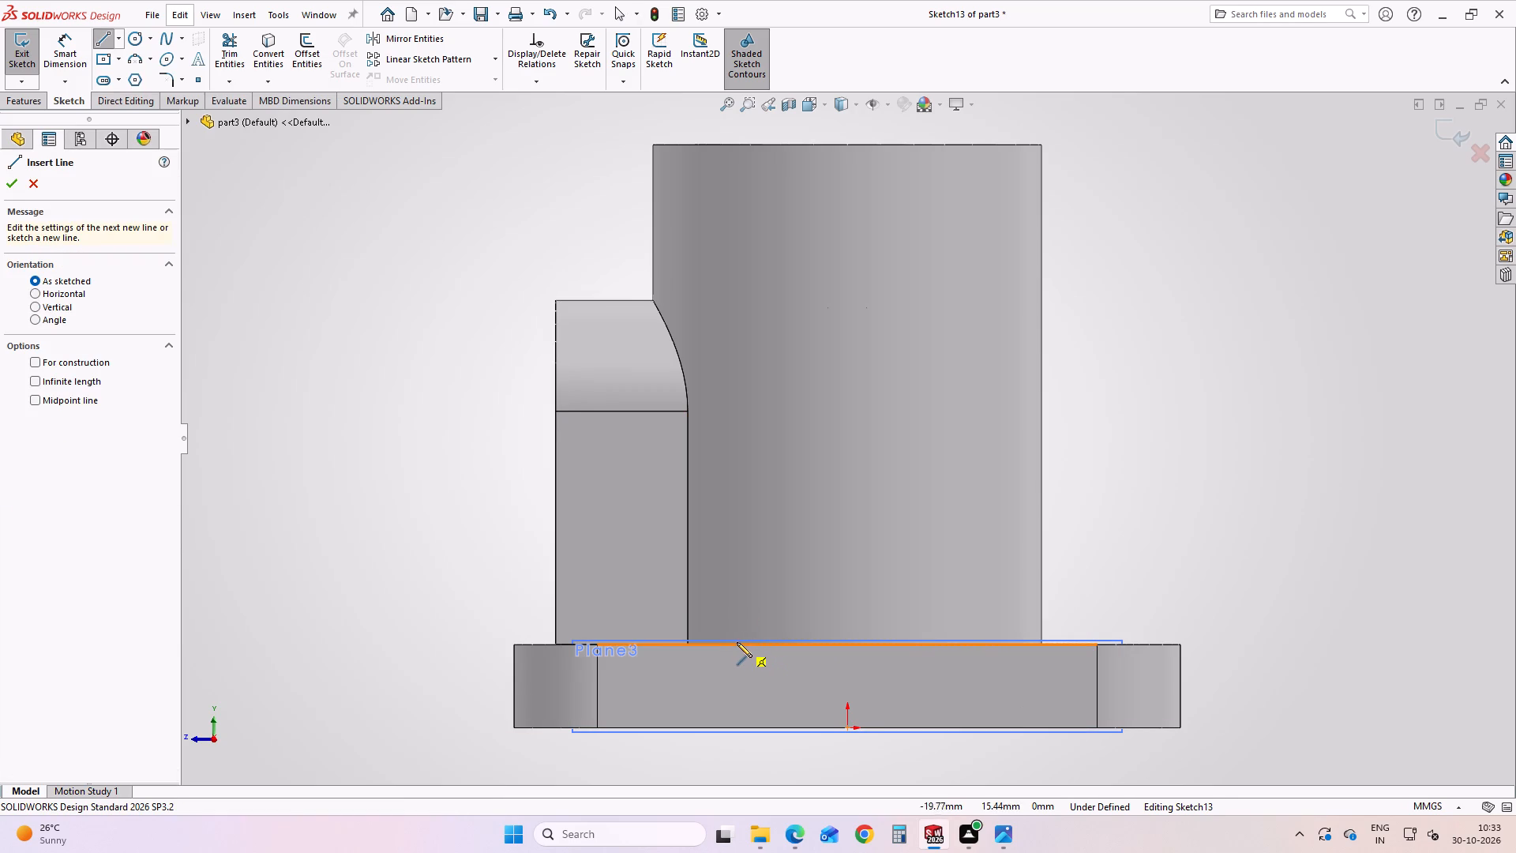
{"action": "left_click", "coordinate": [732, 644]}
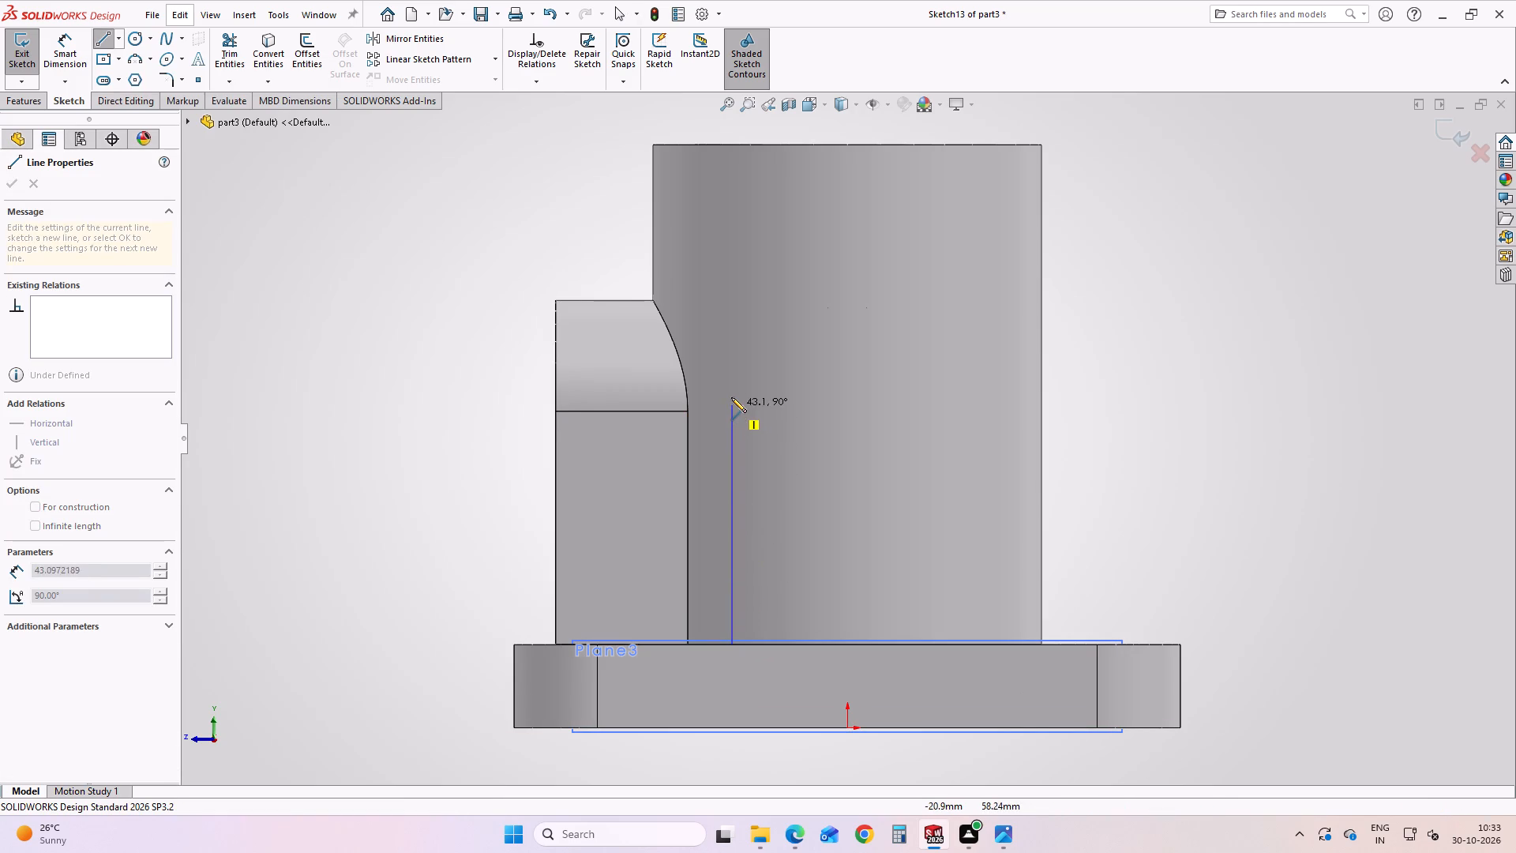
{"action": "left_click", "coordinate": [731, 381]}
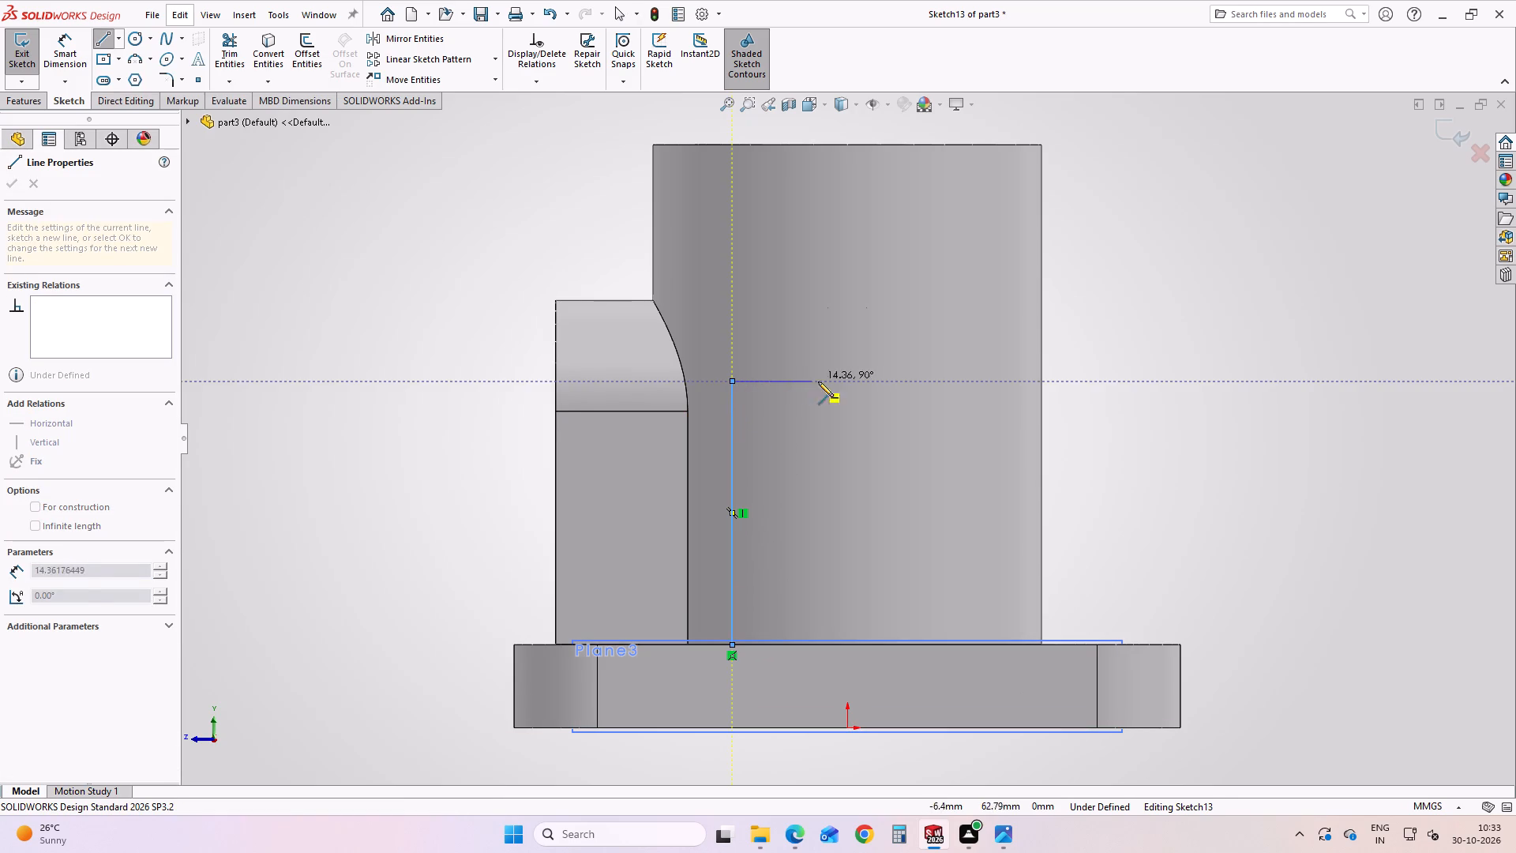
{"action": "left_click", "coordinate": [939, 385]}
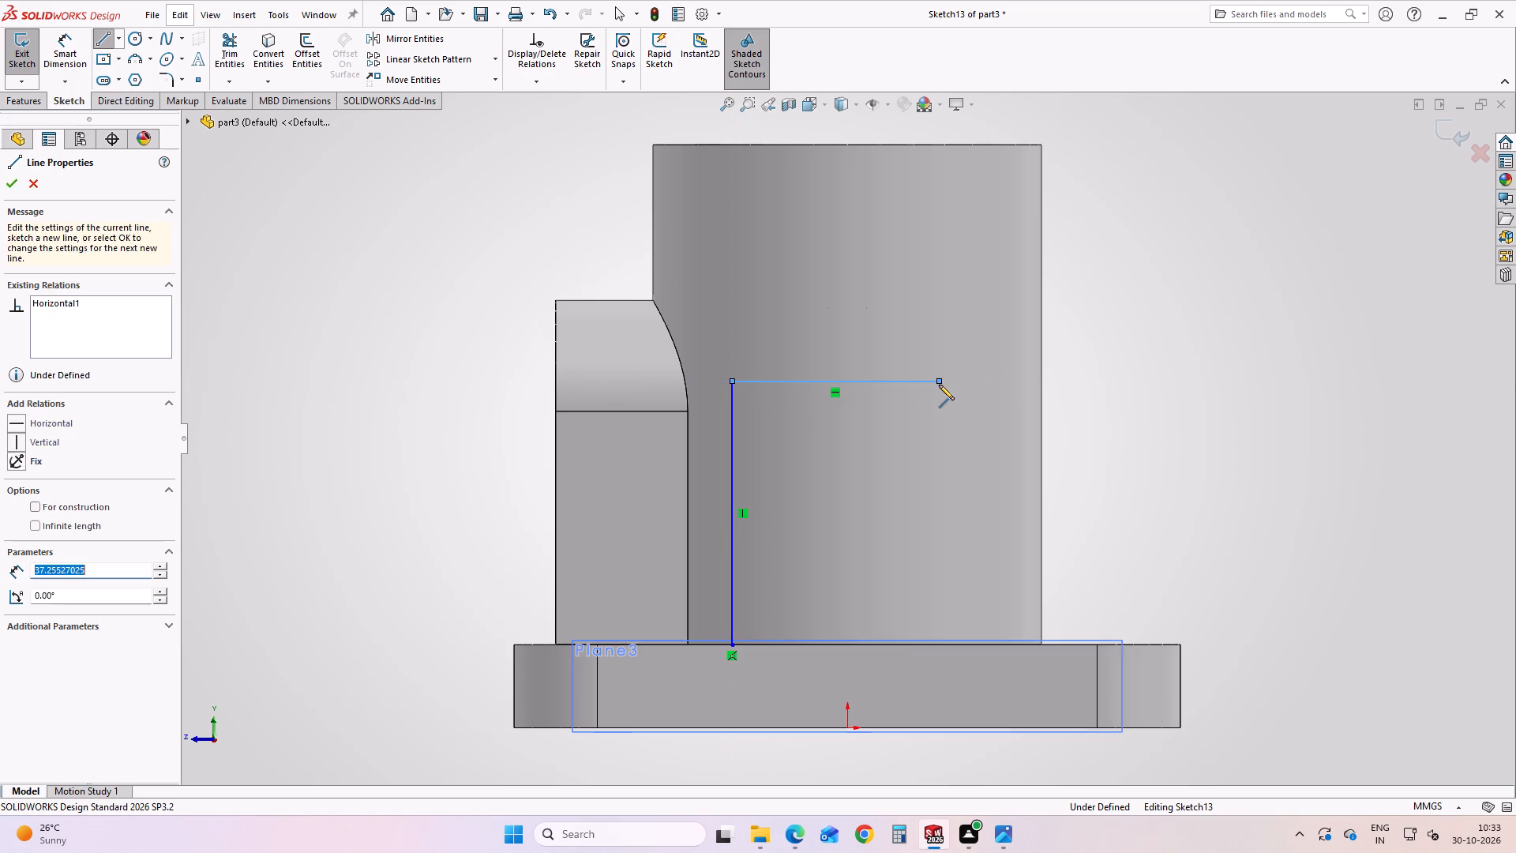
{"action": "left_click", "coordinate": [939, 644]}
{"action": "key", "text": "Escape"}
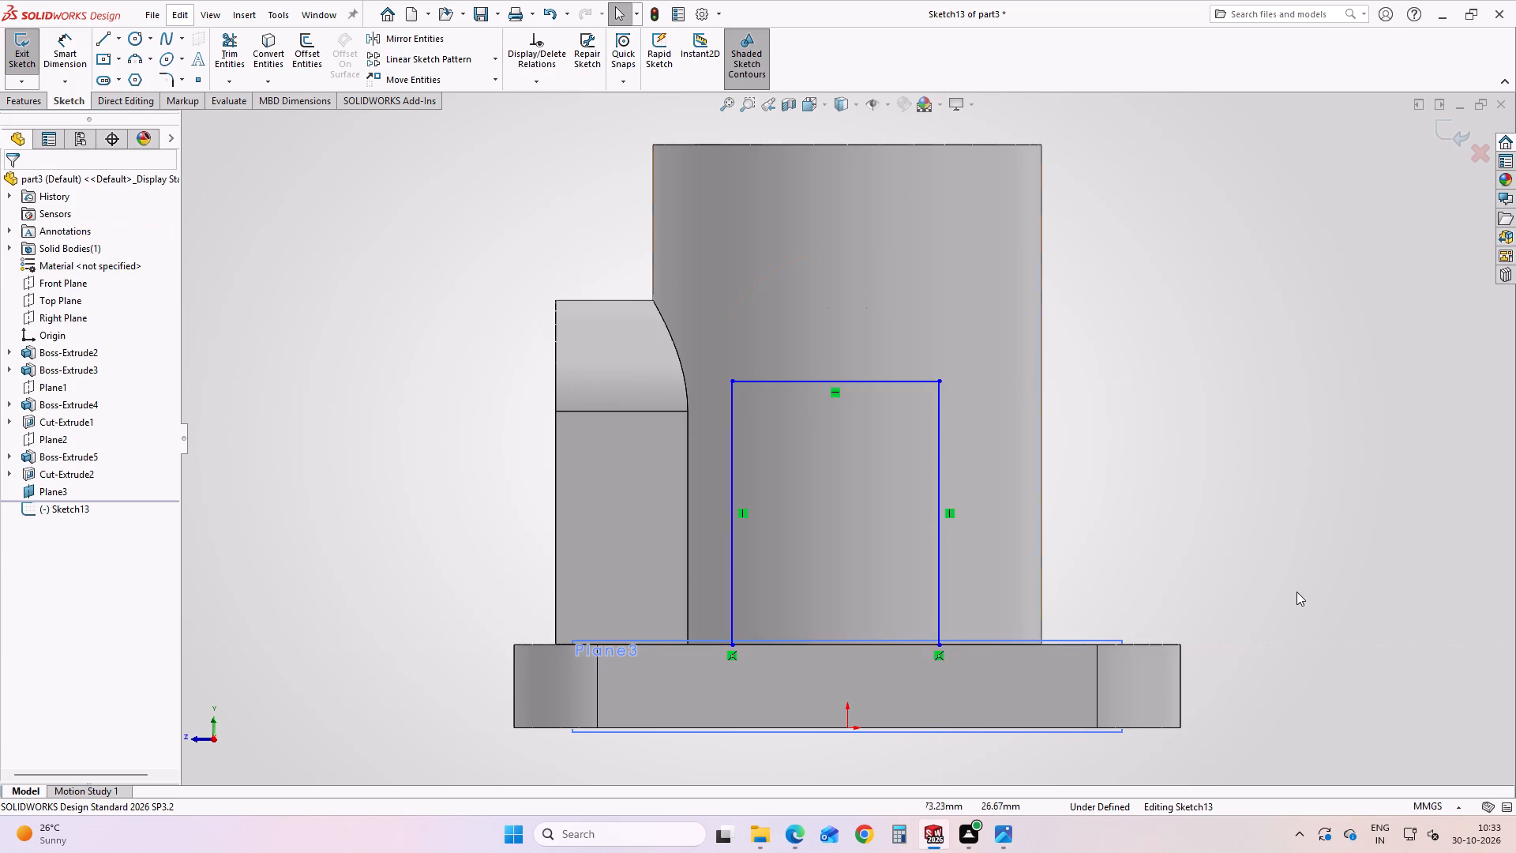
Check the reference image and dimension each vertical line of the profile 12 mm horizontally from the origin, one on either side.
{"action": "left_click", "coordinate": [1008, 840]}
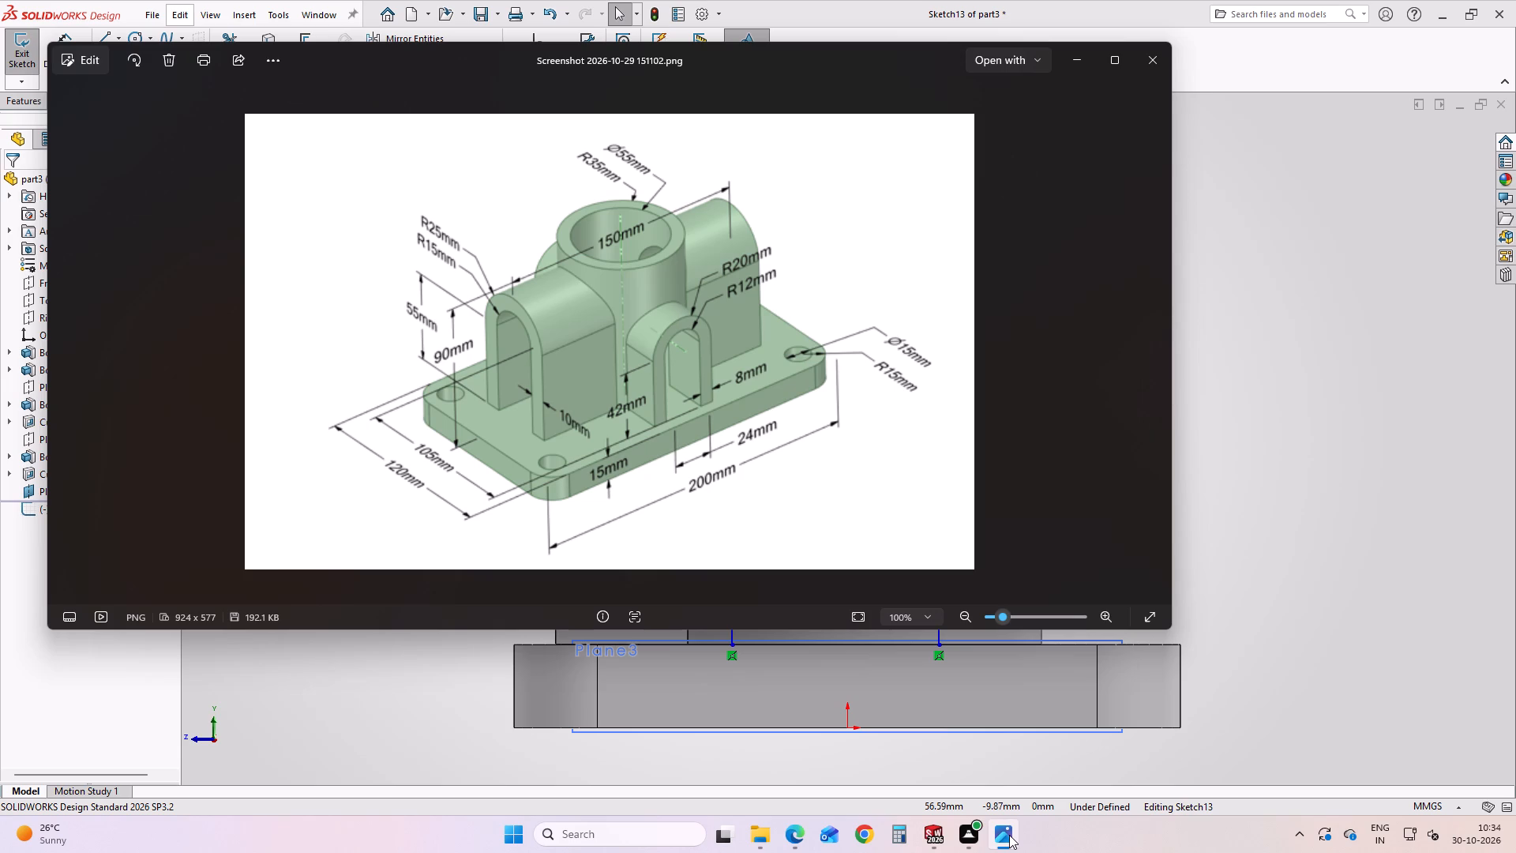
{"action": "left_click", "coordinate": [1009, 835]}
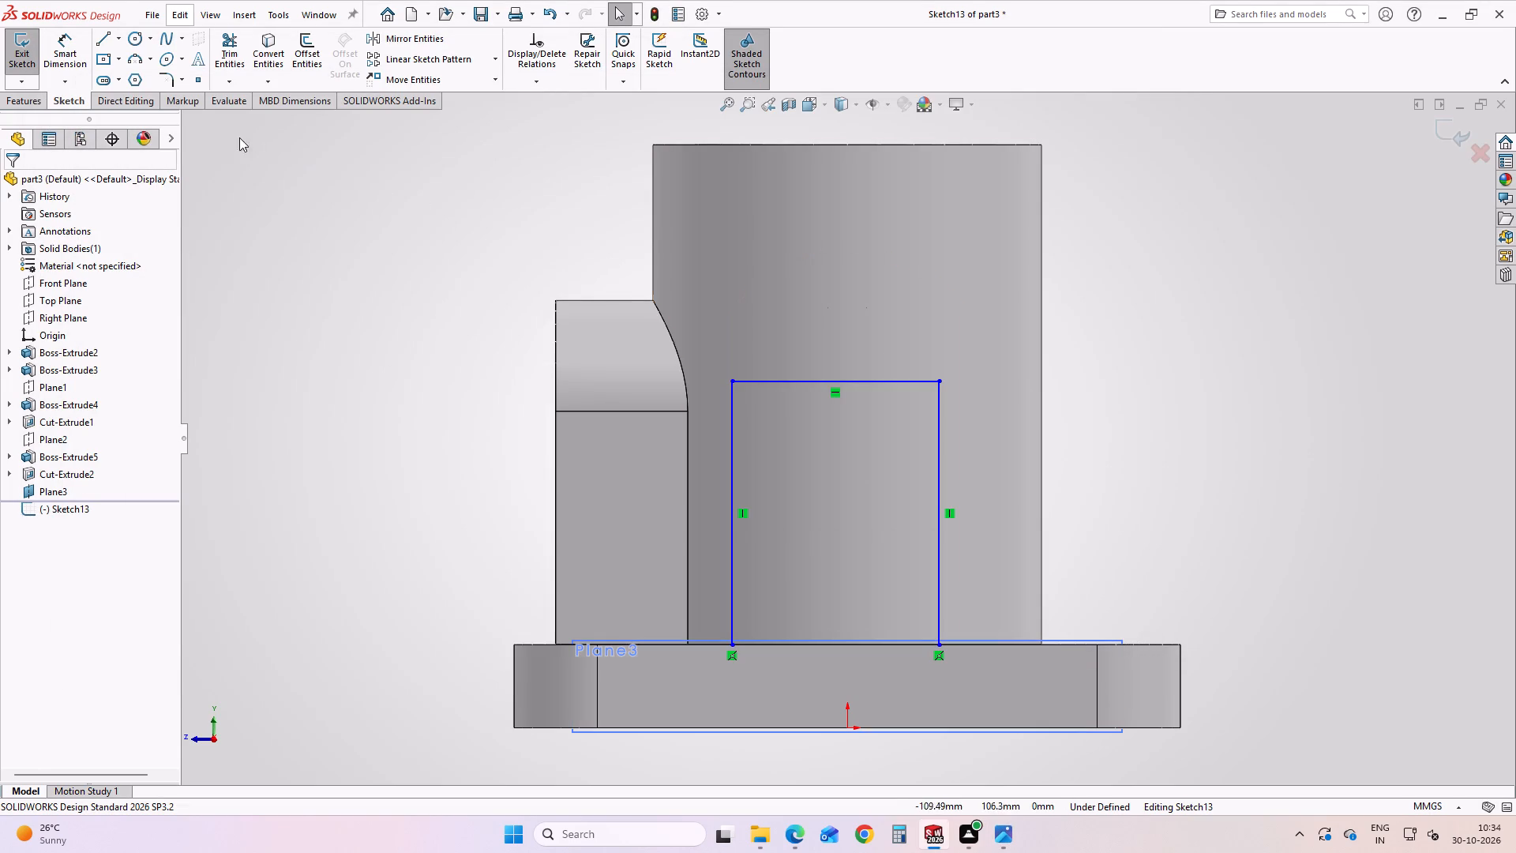
{"action": "left_click", "coordinate": [70, 47]}
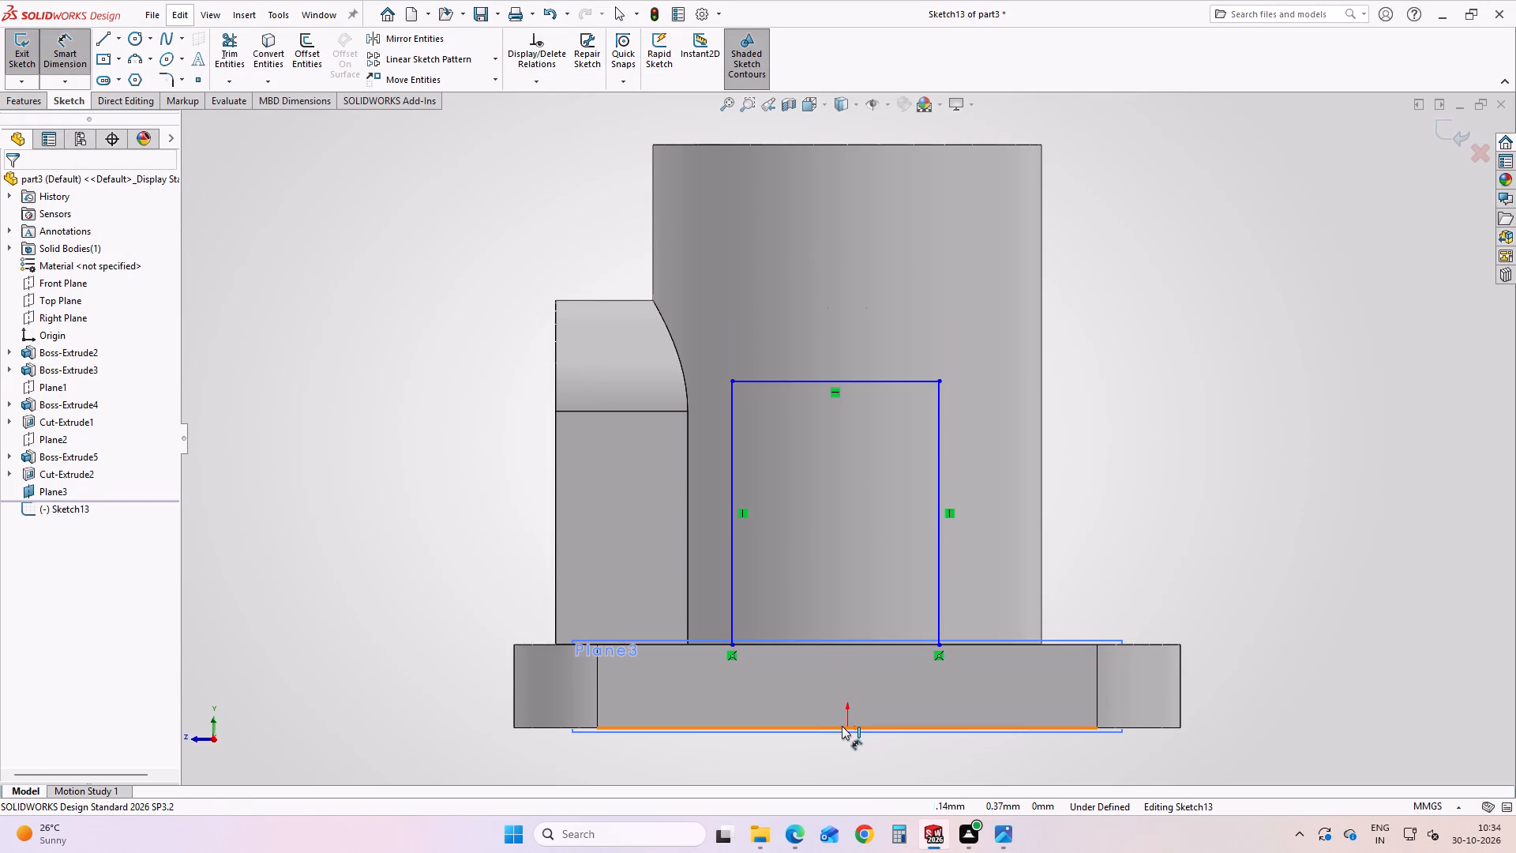
{"action": "left_click", "coordinate": [844, 726]}
{"action": "left_click", "coordinate": [936, 611]}
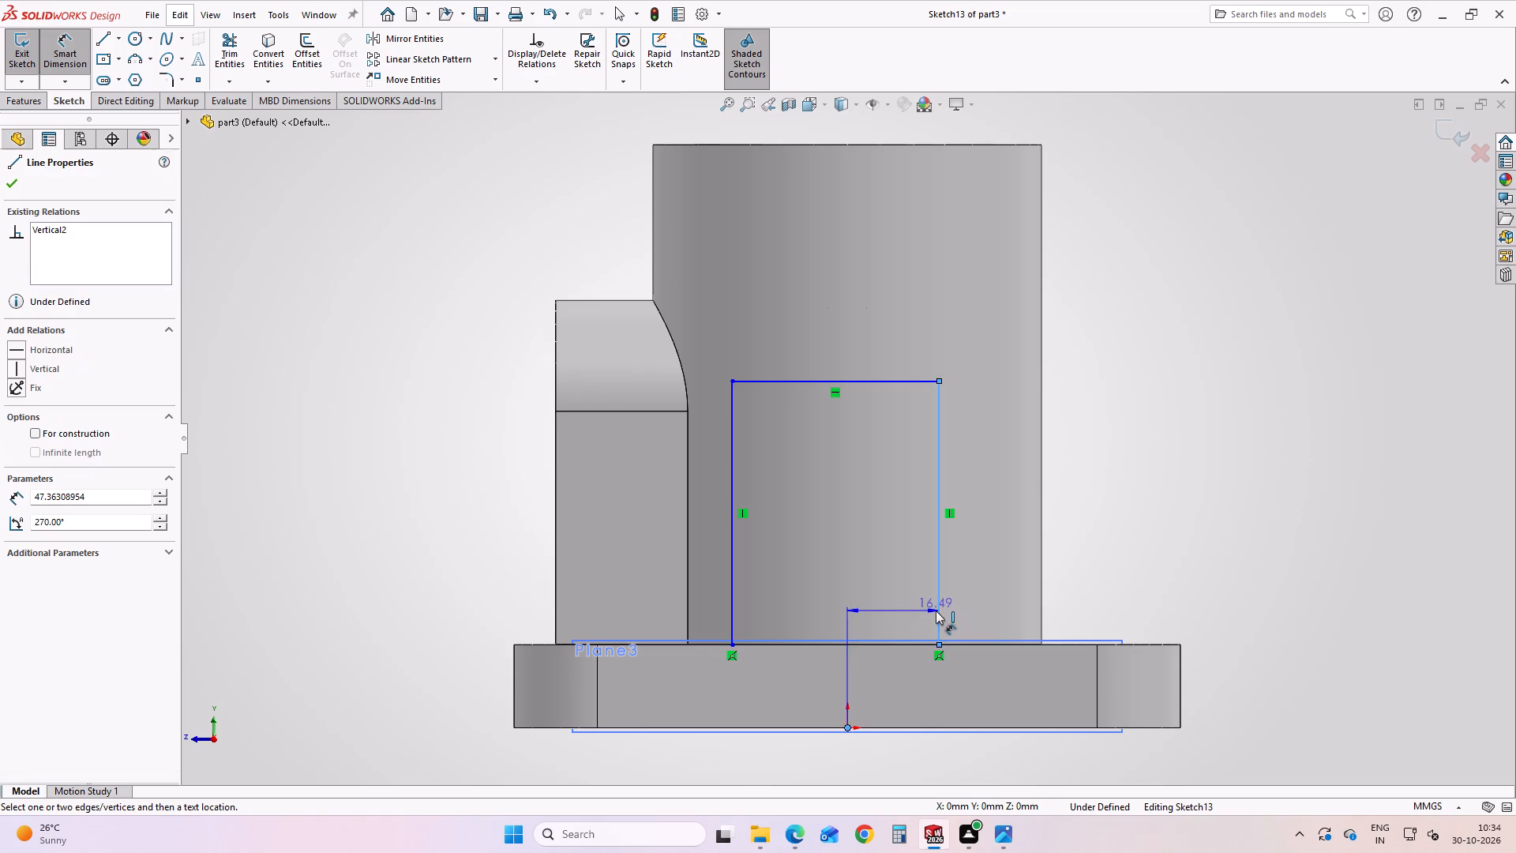
{"action": "scroll", "coordinate": [922, 670], "scroll_direction": "up", "scroll_amount": 2}
{"action": "left_click", "coordinate": [883, 696]}
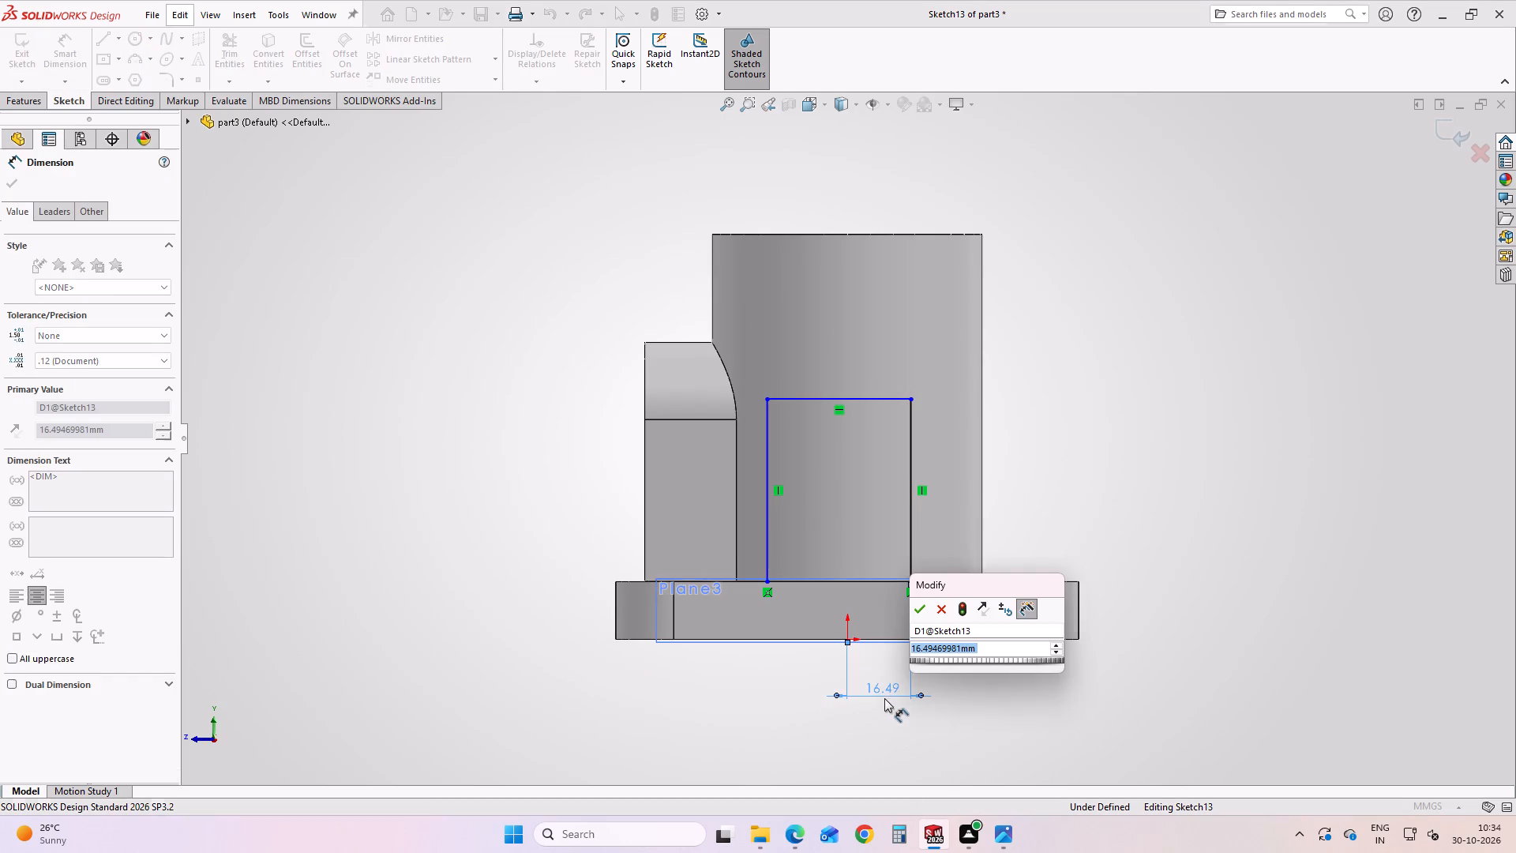
{"action": "key", "text": "1"}
{"action": "key", "text": "2"}
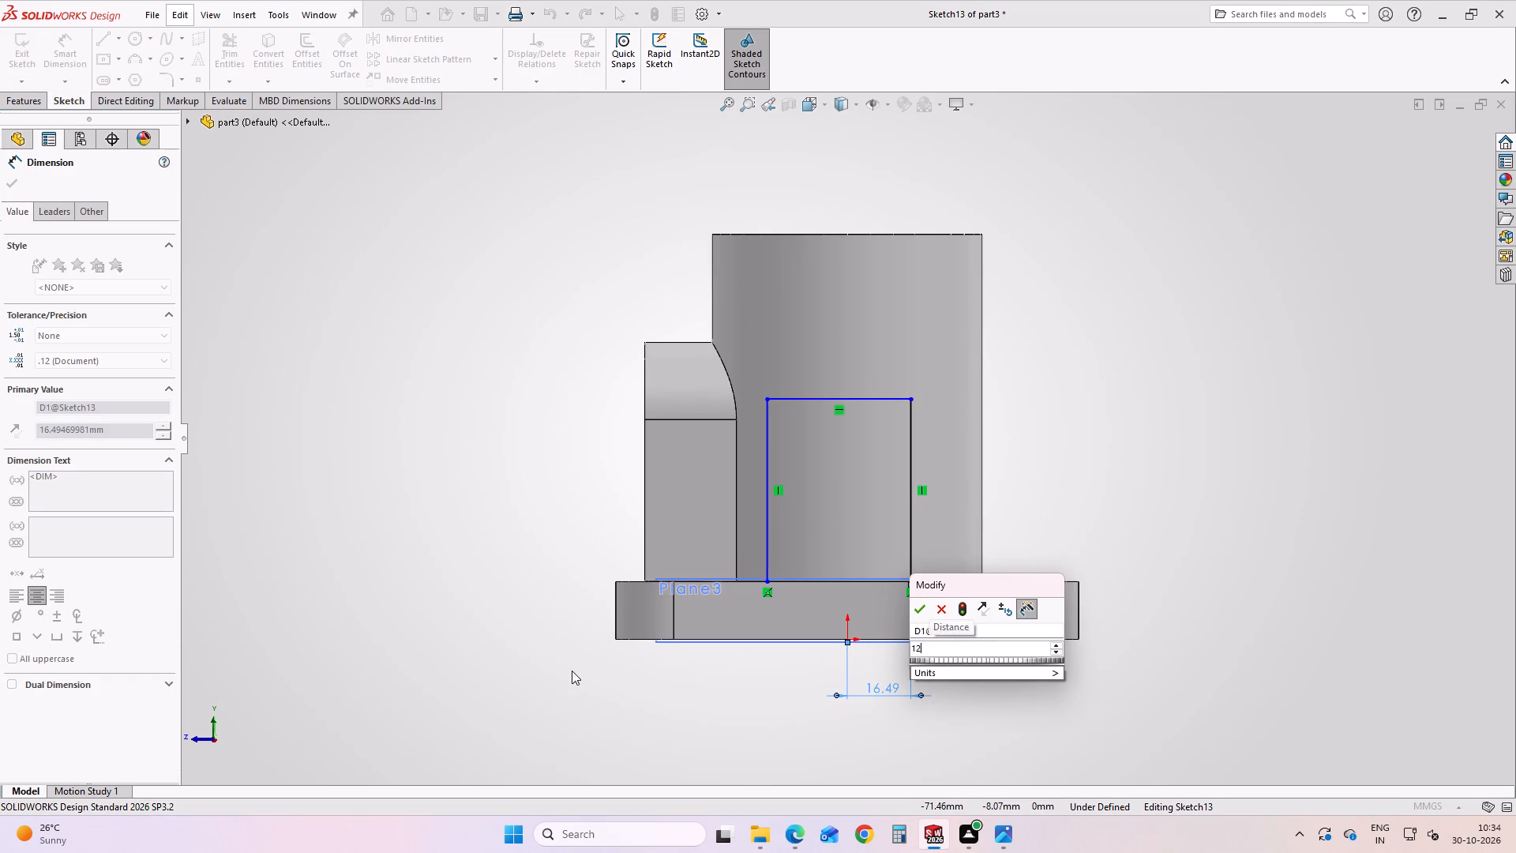
{"action": "key", "text": "Return"}
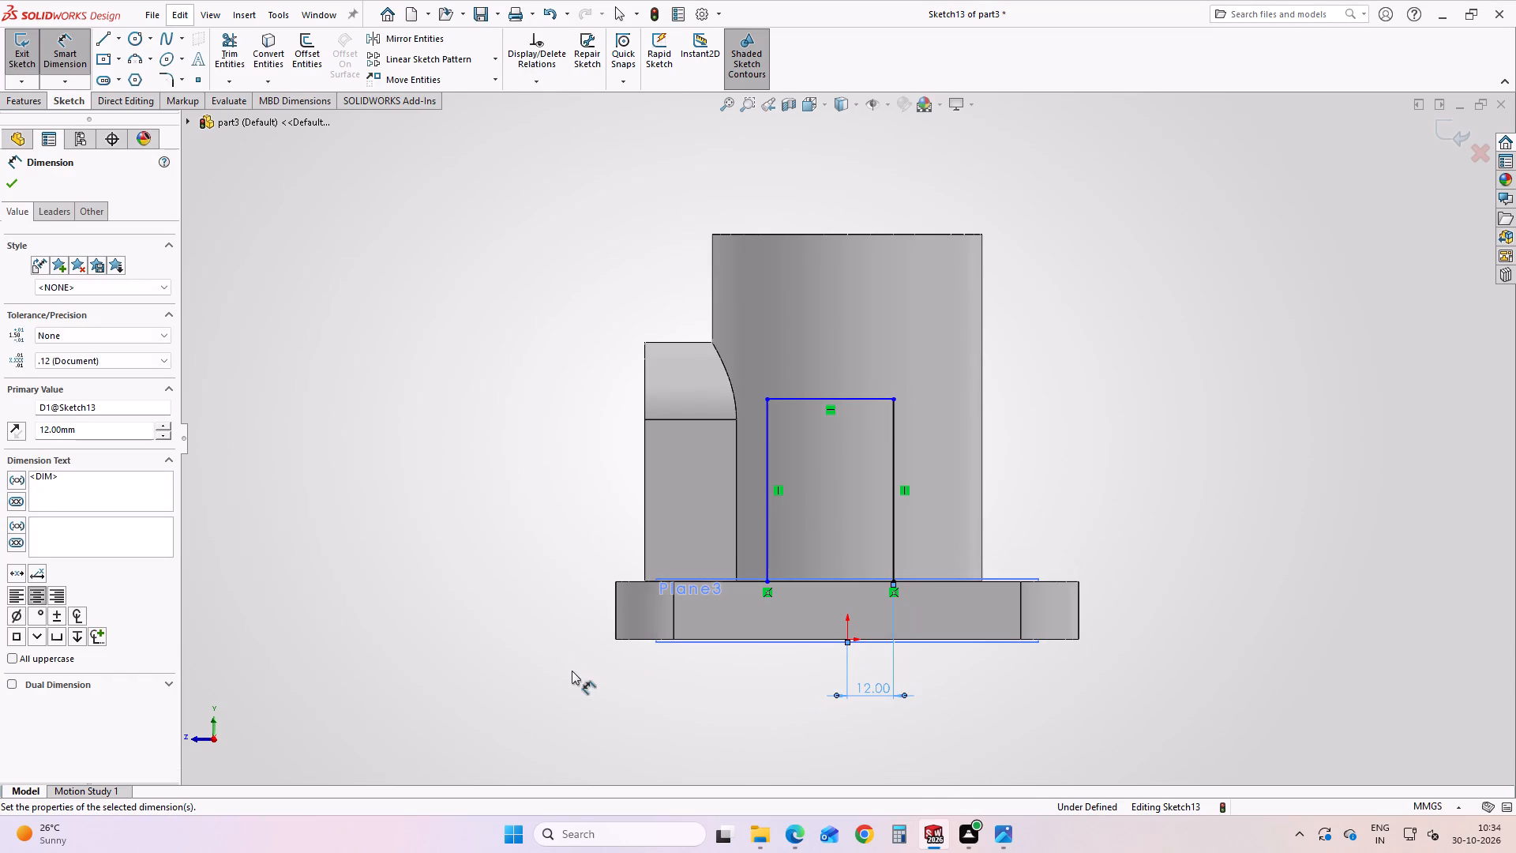
{"action": "scroll", "coordinate": [912, 608], "scroll_direction": "down", "scroll_amount": 1}
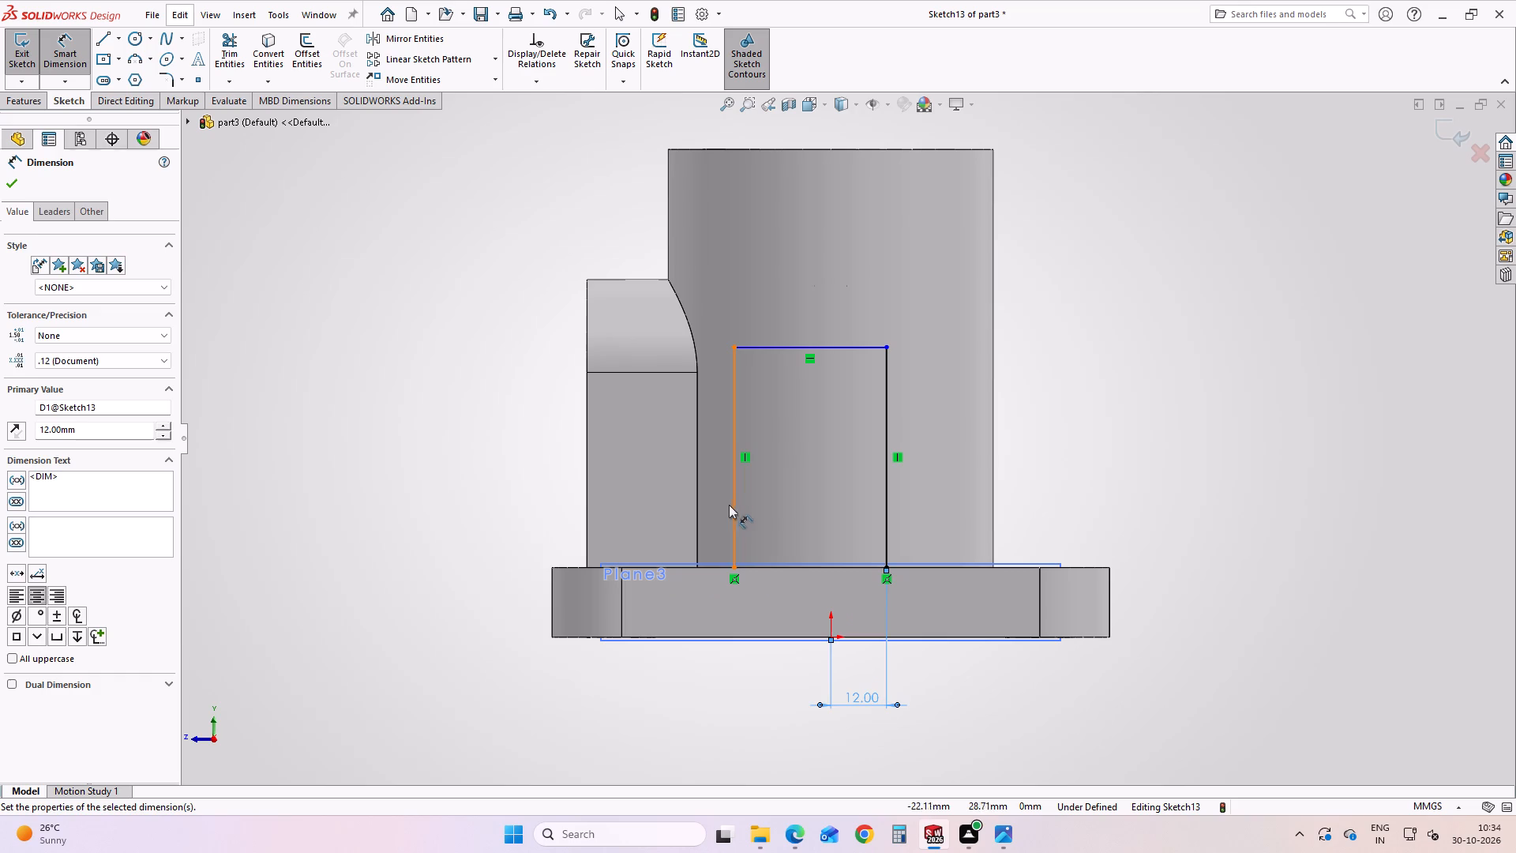
{"action": "left_click", "coordinate": [730, 505]}
{"action": "left_click", "coordinate": [831, 640]}
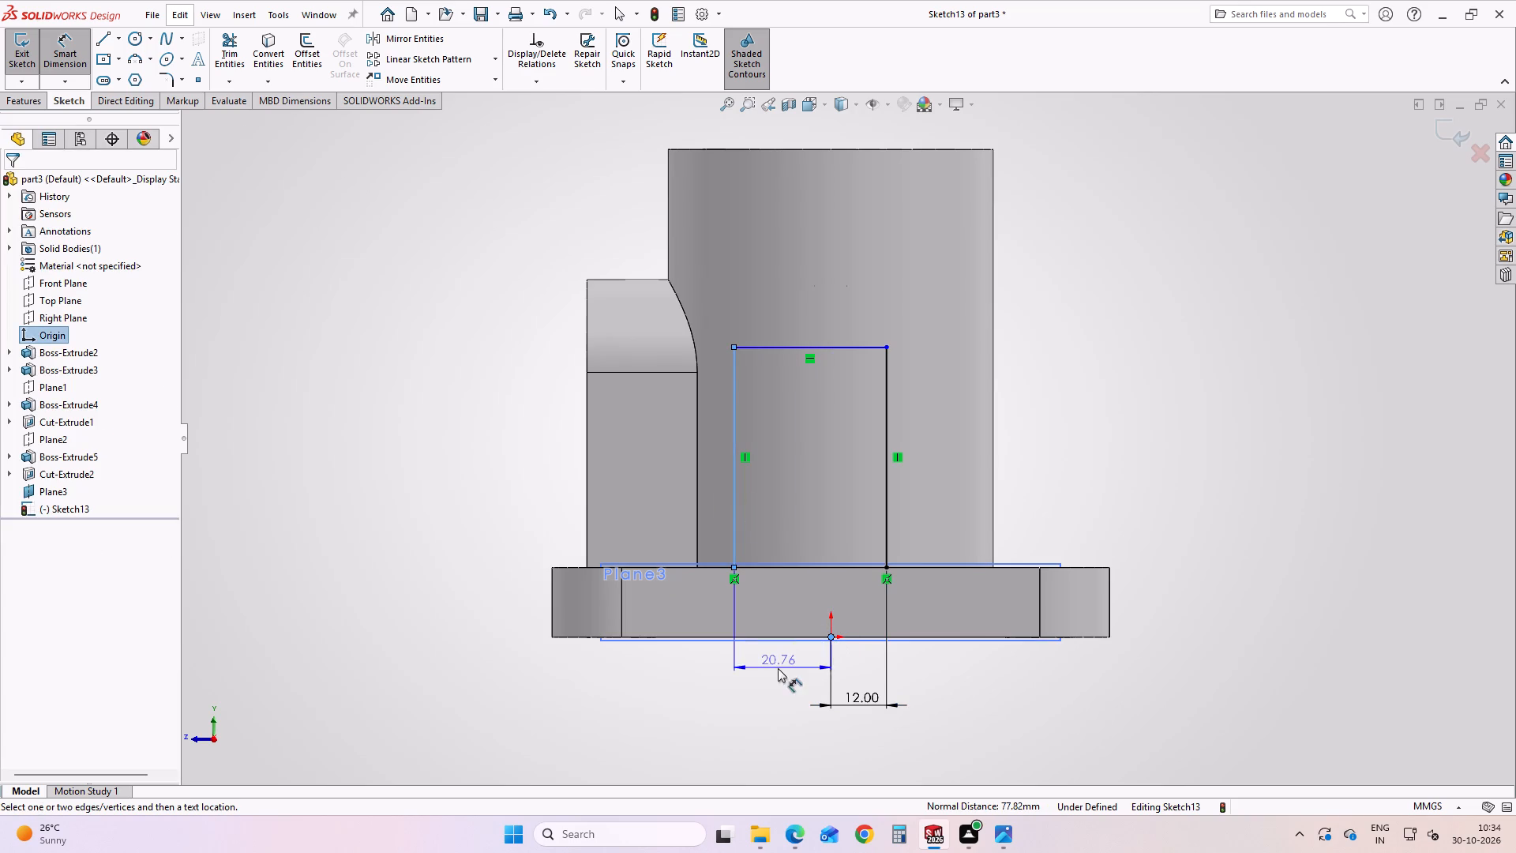
{"action": "left_click", "coordinate": [770, 684]}
{"action": "type", "text": "12"}
{"action": "key", "text": "Return"}
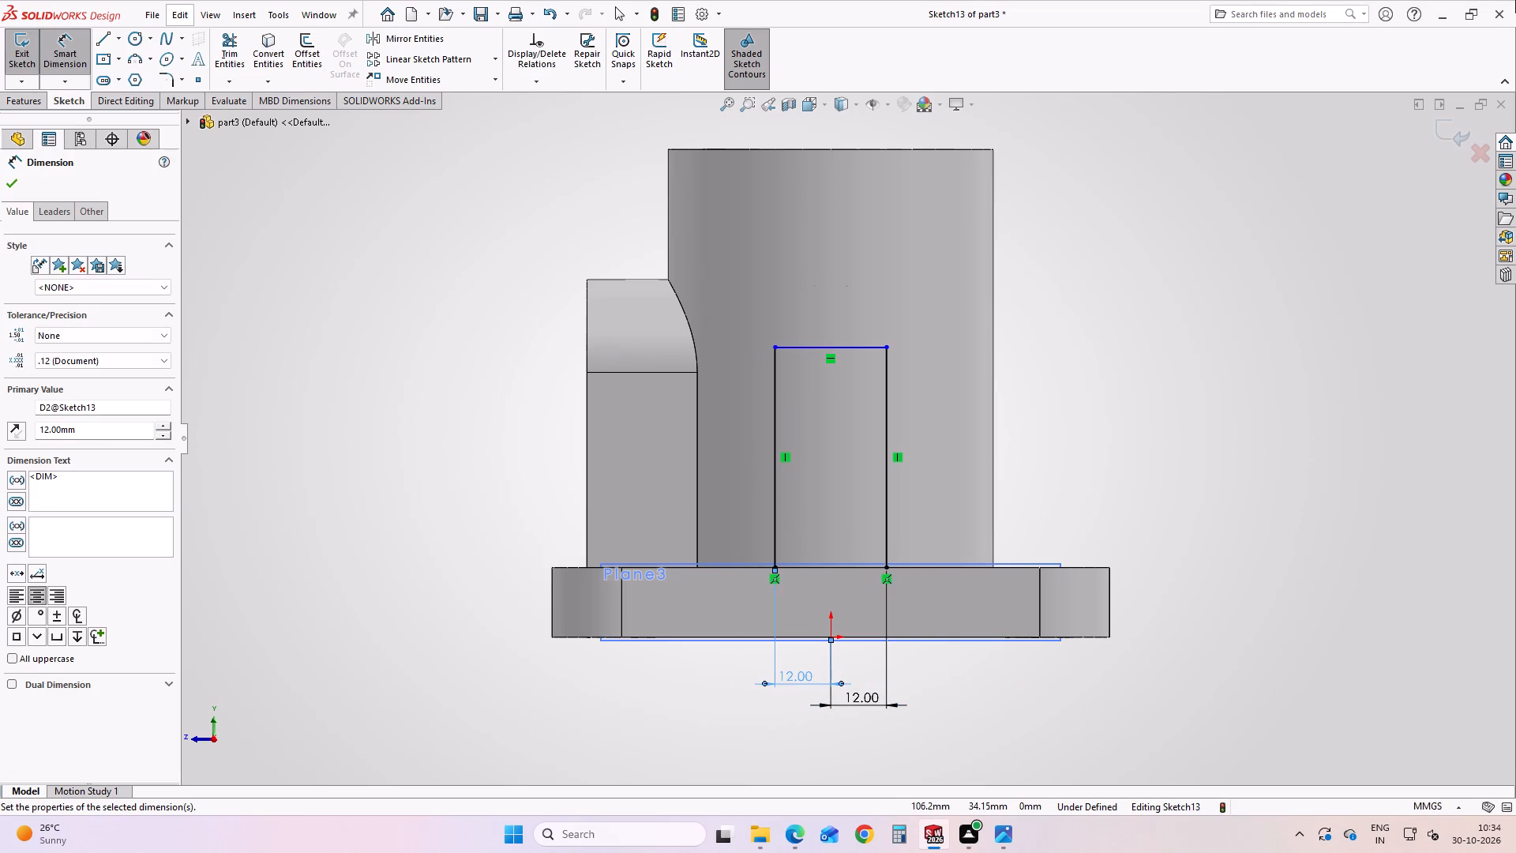
Dimension the height of one vertical profile line as 55 mm, following the reference image.
{"action": "scroll", "coordinate": [827, 832], "scroll_direction": "down", "scroll_amount": 2}
{"action": "scroll", "coordinate": [862, 668], "scroll_direction": "down", "scroll_amount": 3}
{"action": "scroll", "coordinate": [898, 316], "scroll_direction": "up", "scroll_amount": 2}
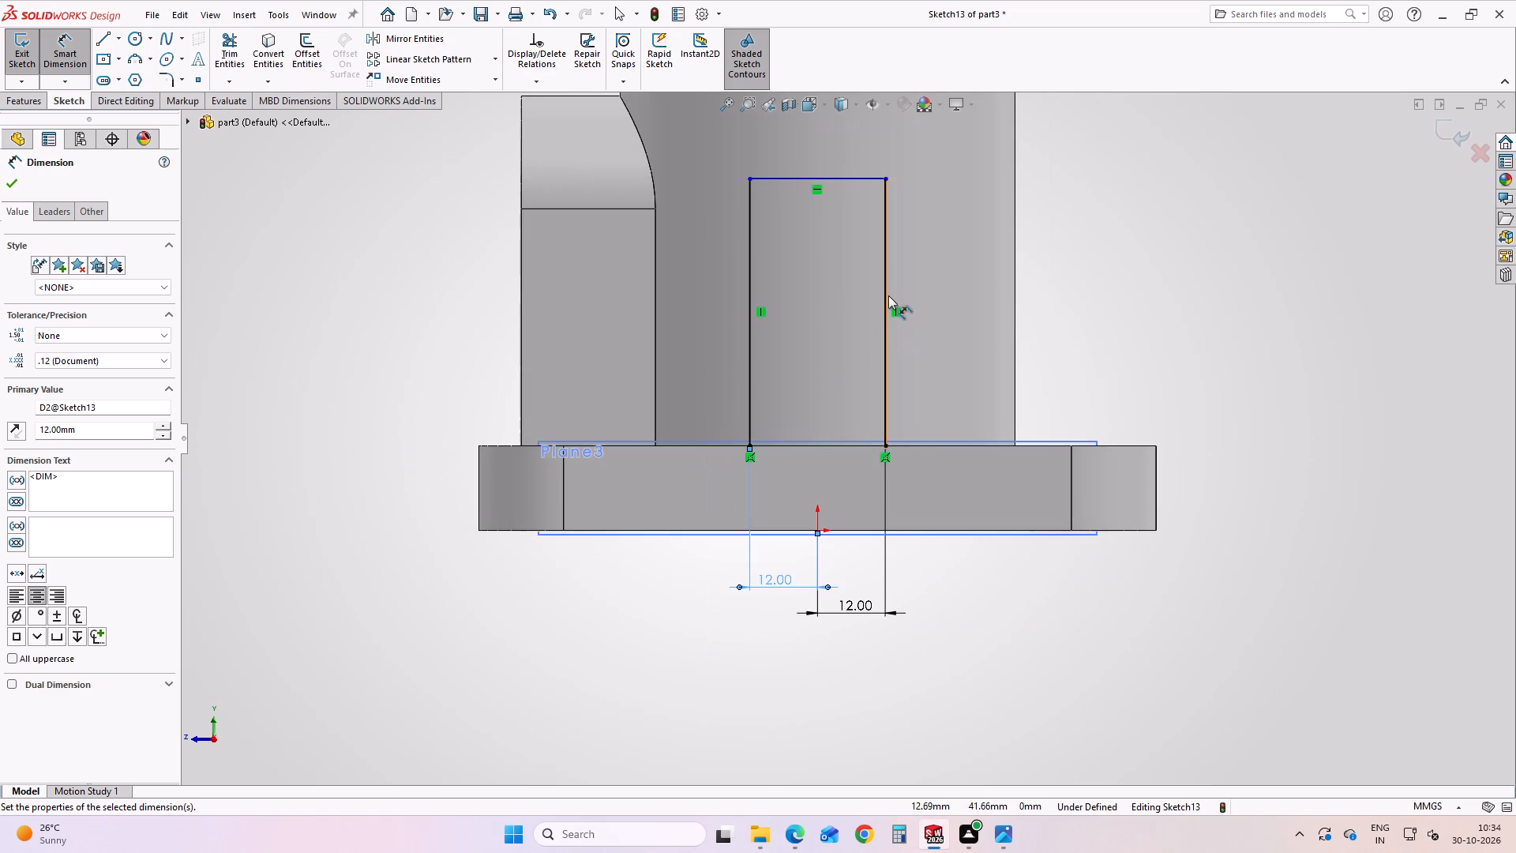
{"action": "left_click", "coordinate": [887, 295]}
{"action": "left_click", "coordinate": [955, 302]}
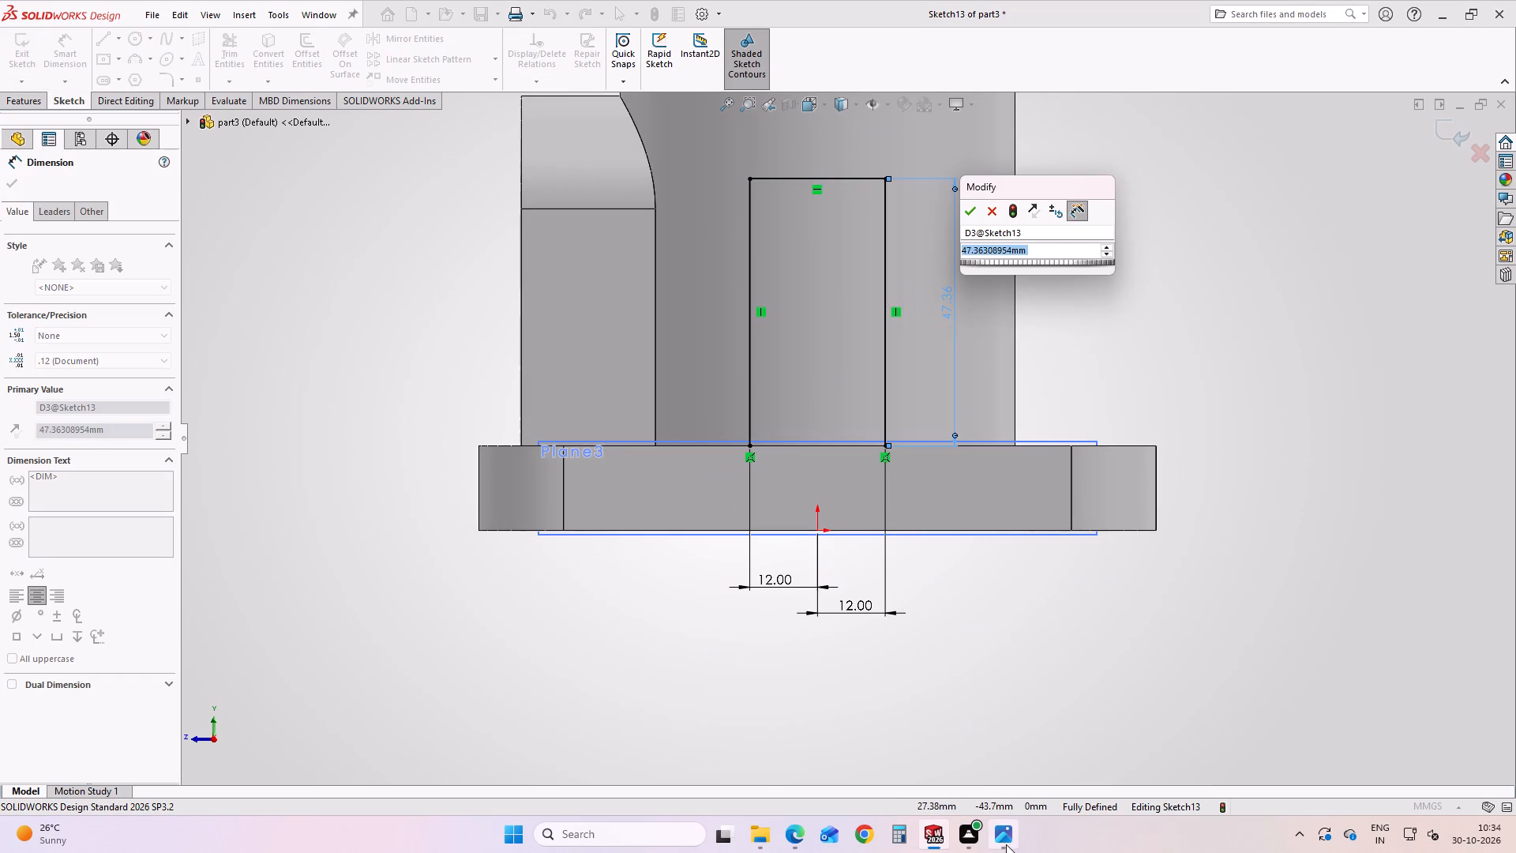
{"action": "left_click", "coordinate": [1006, 845]}
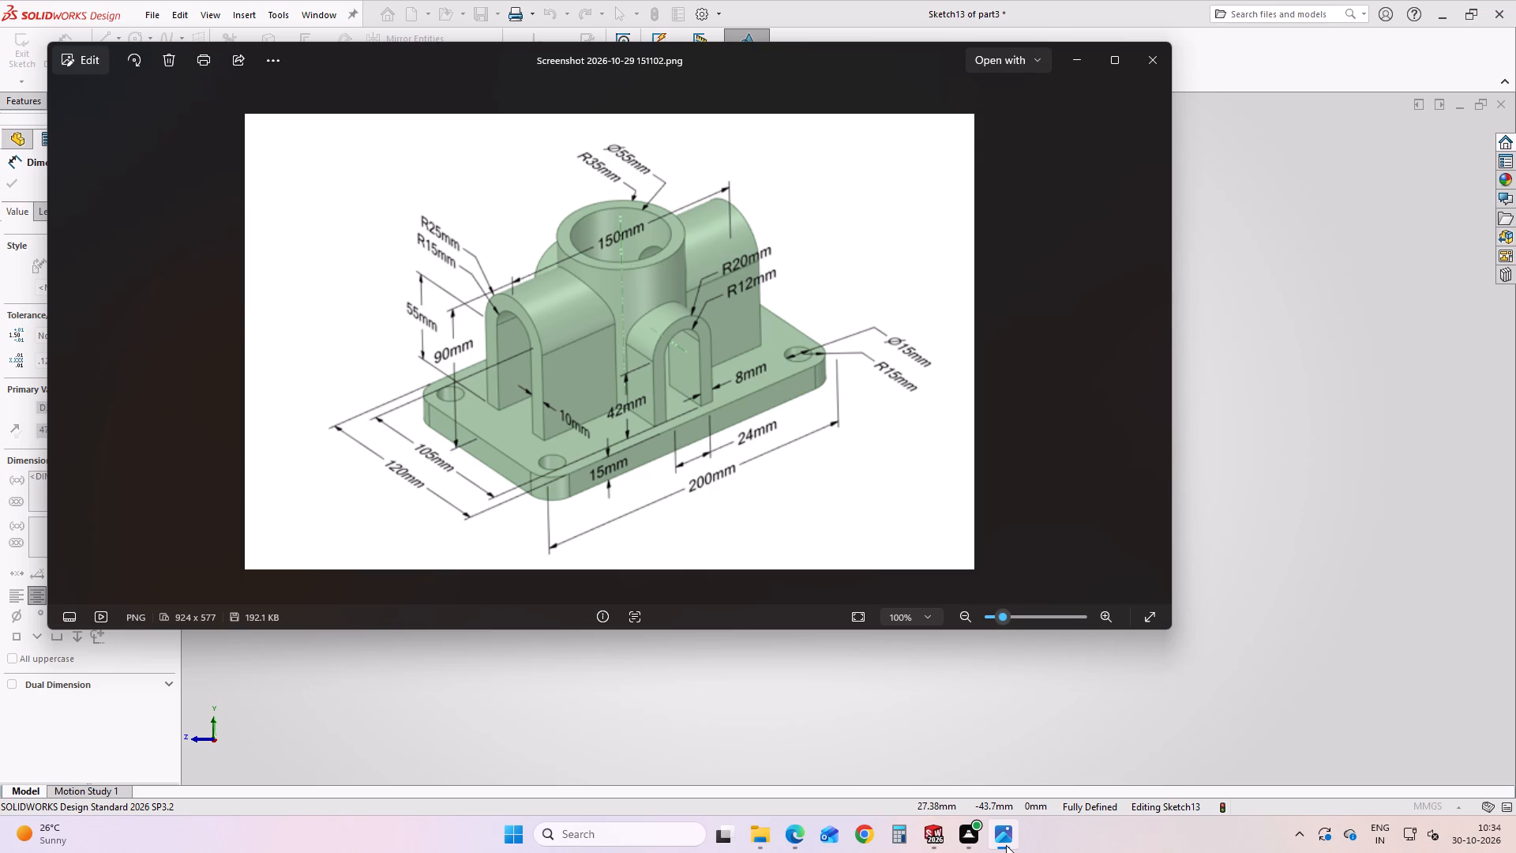
{"action": "left_click", "coordinate": [1006, 845]}
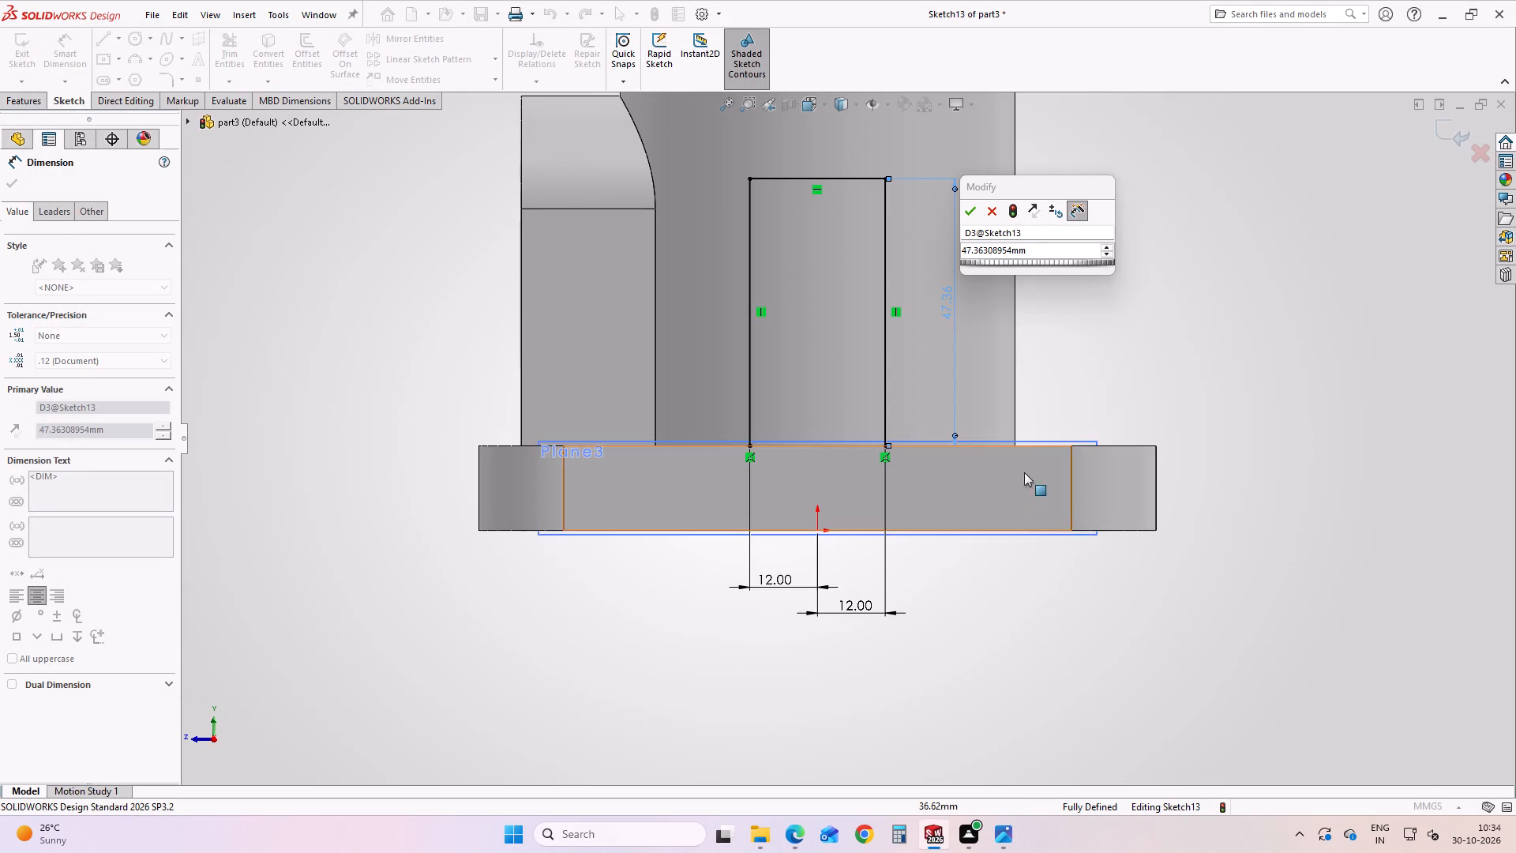
{"action": "left_click", "coordinate": [1033, 250]}
{"action": "type", "text": "55"}
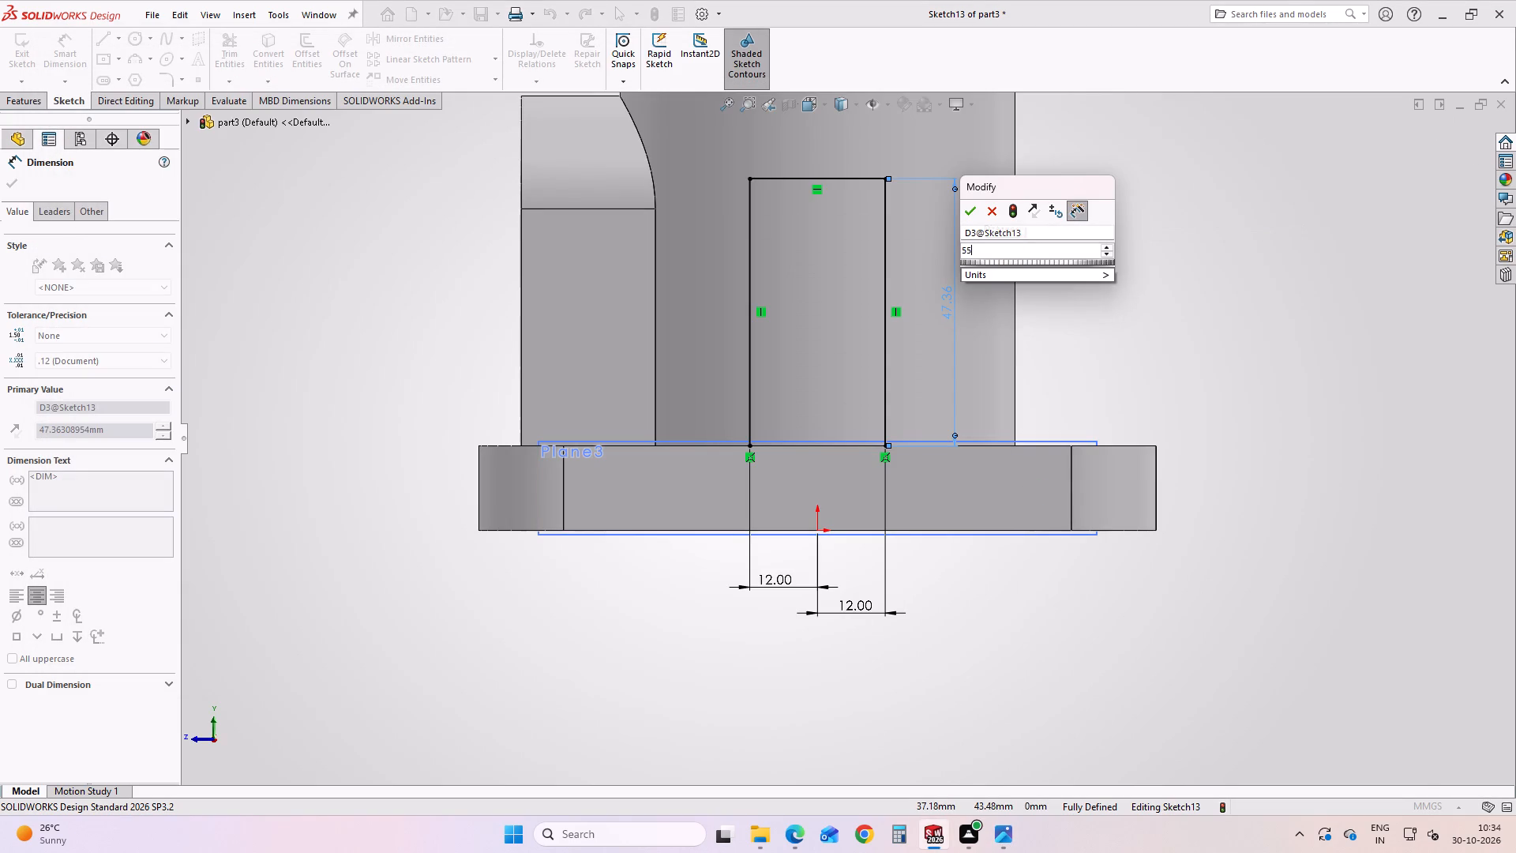
{"action": "key", "text": "Return"}
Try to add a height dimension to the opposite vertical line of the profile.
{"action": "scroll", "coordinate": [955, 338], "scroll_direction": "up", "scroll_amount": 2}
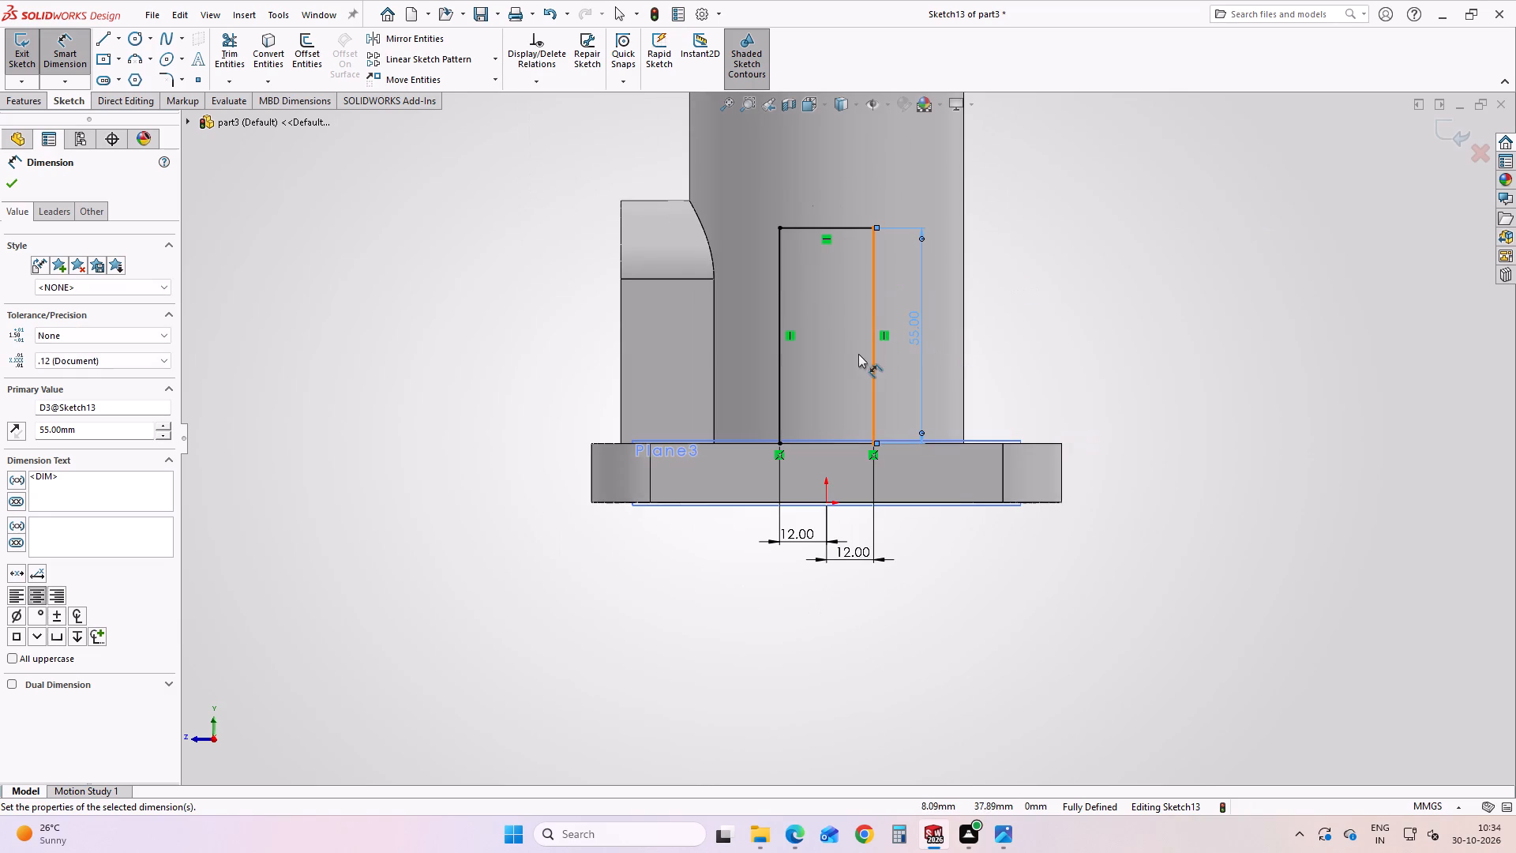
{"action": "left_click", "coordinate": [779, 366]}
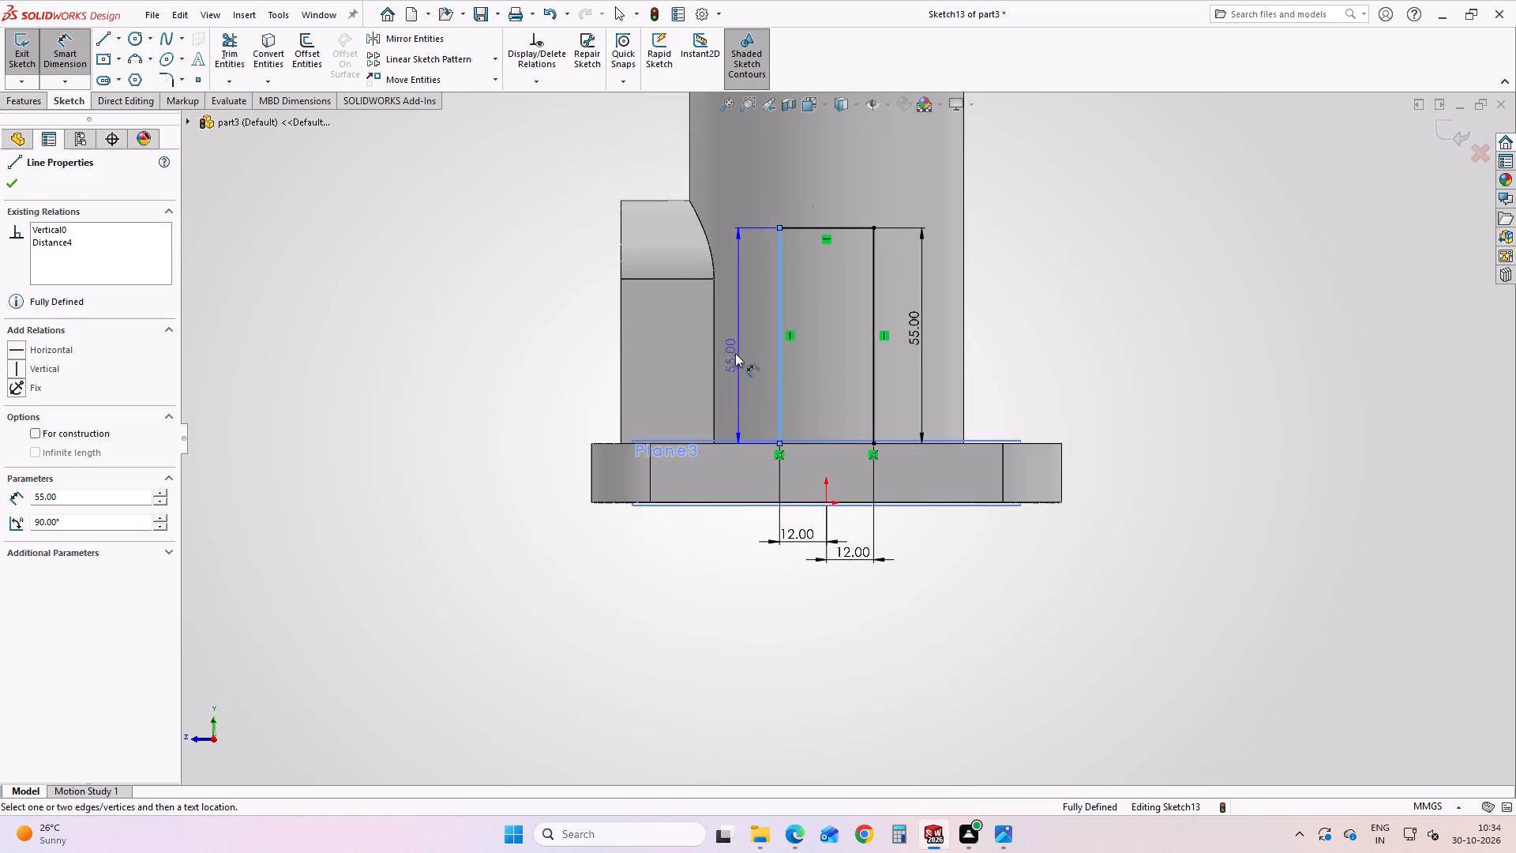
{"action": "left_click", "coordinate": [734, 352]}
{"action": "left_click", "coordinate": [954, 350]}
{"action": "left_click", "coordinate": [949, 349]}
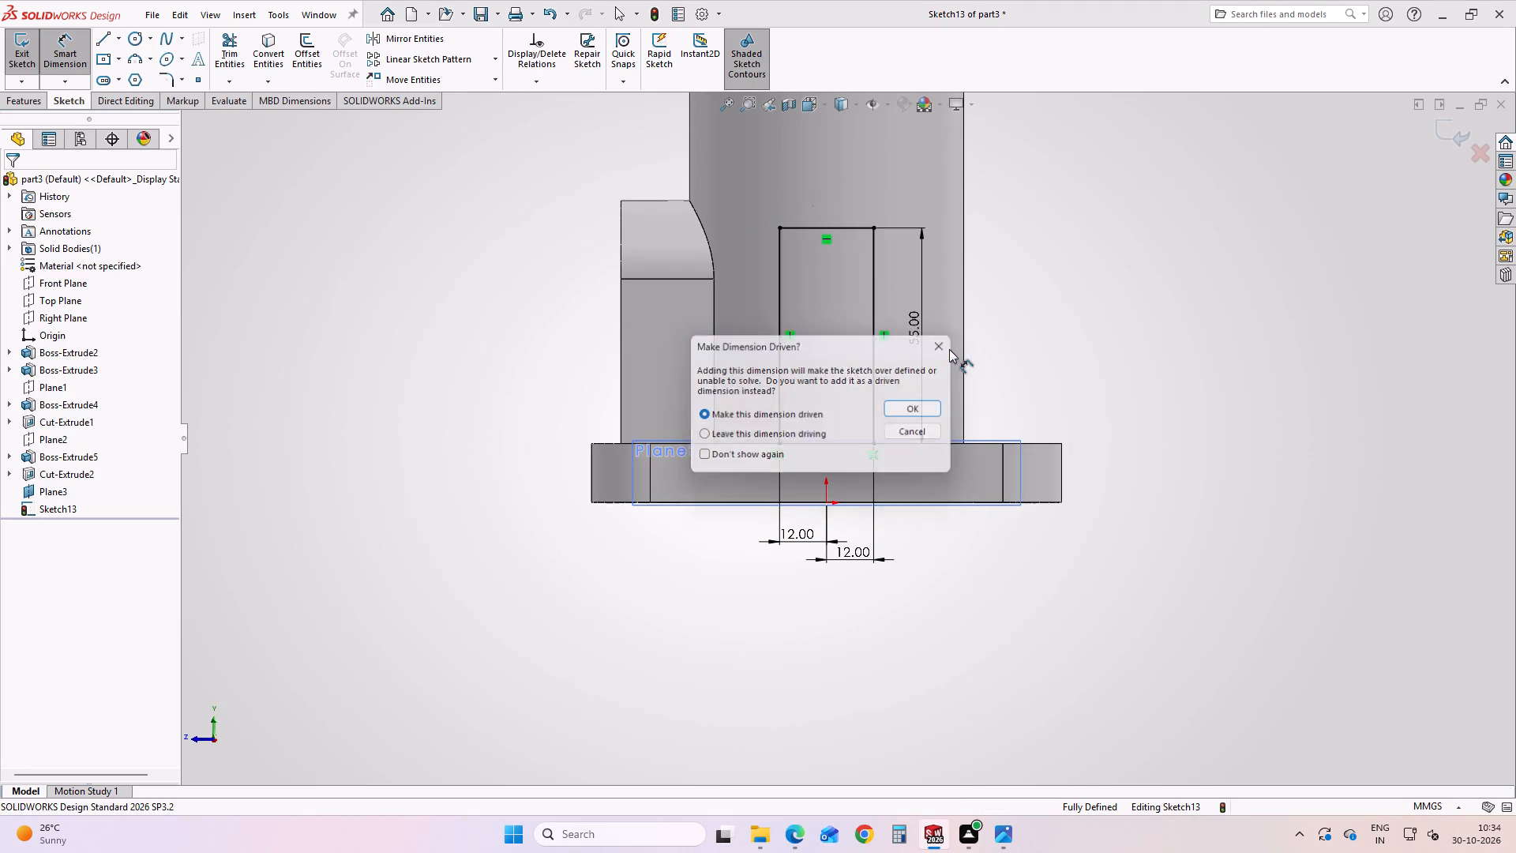
Delete both 12 mm dimensions that locate the vertical lines from the origin.
{"action": "scroll", "coordinate": [901, 444], "scroll_direction": "down", "scroll_amount": 3}
{"action": "left_click", "coordinate": [719, 601]}
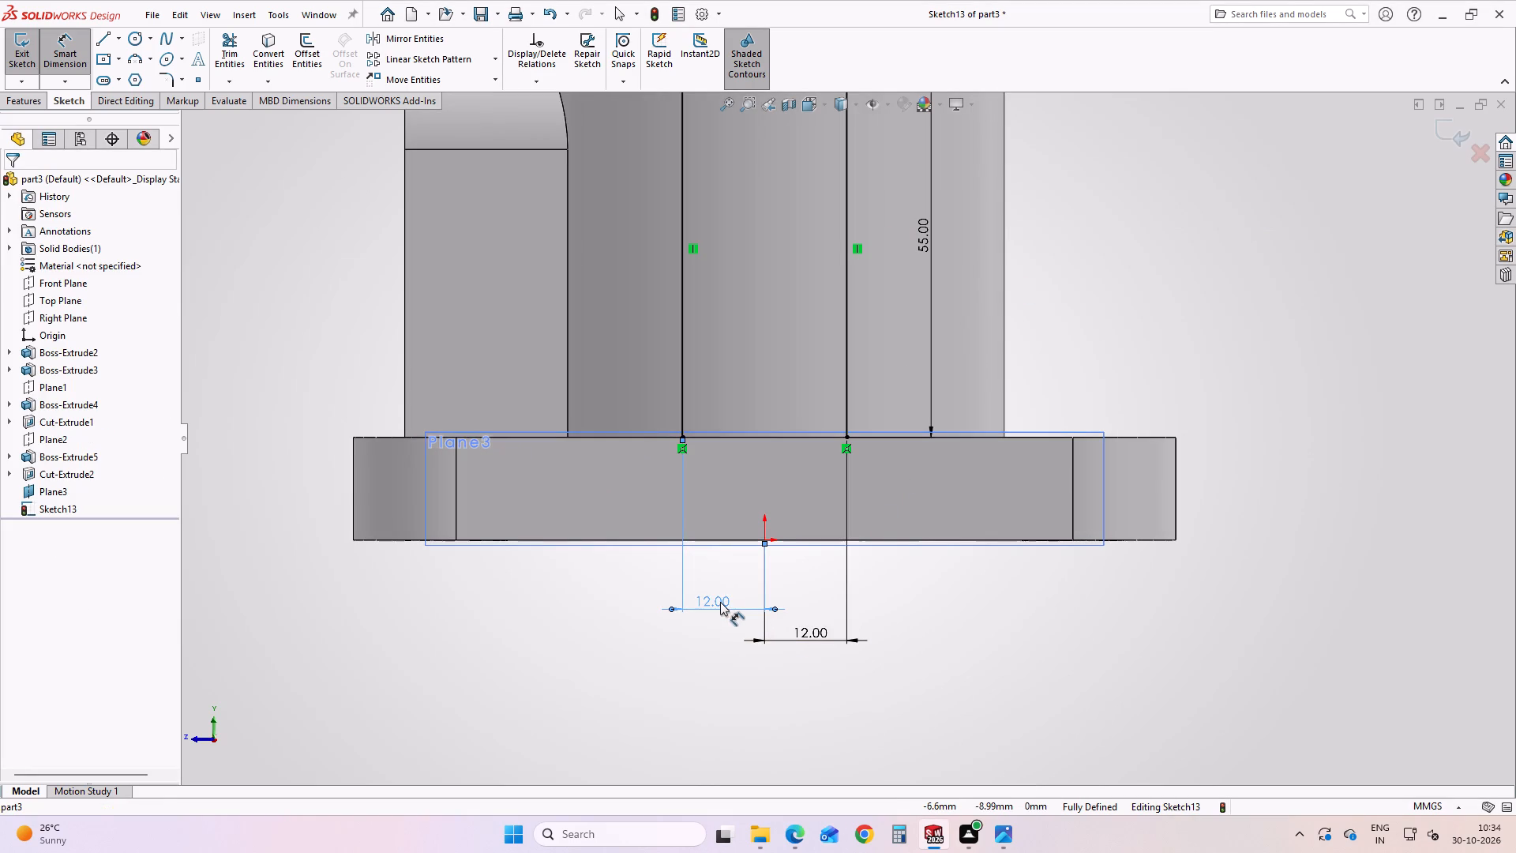
{"action": "key", "text": "Delete"}
{"action": "left_click", "coordinate": [810, 638]}
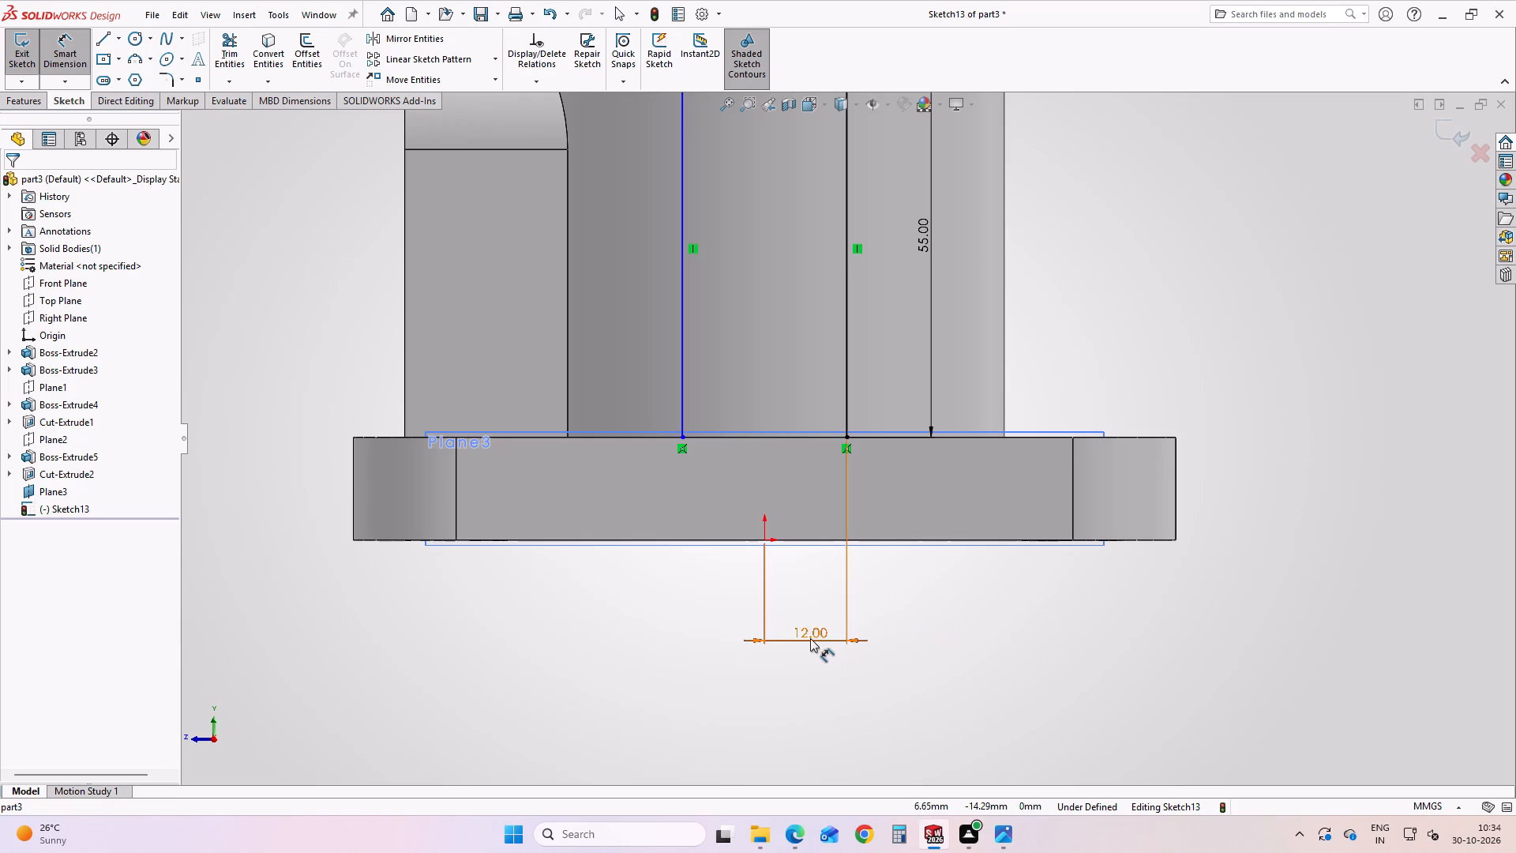
{"action": "key", "text": "Delete"}
{"action": "scroll", "coordinate": [818, 636], "scroll_direction": "up", "scroll_amount": 3}
{"action": "scroll", "coordinate": [835, 562], "scroll_direction": "up", "scroll_amount": 1}
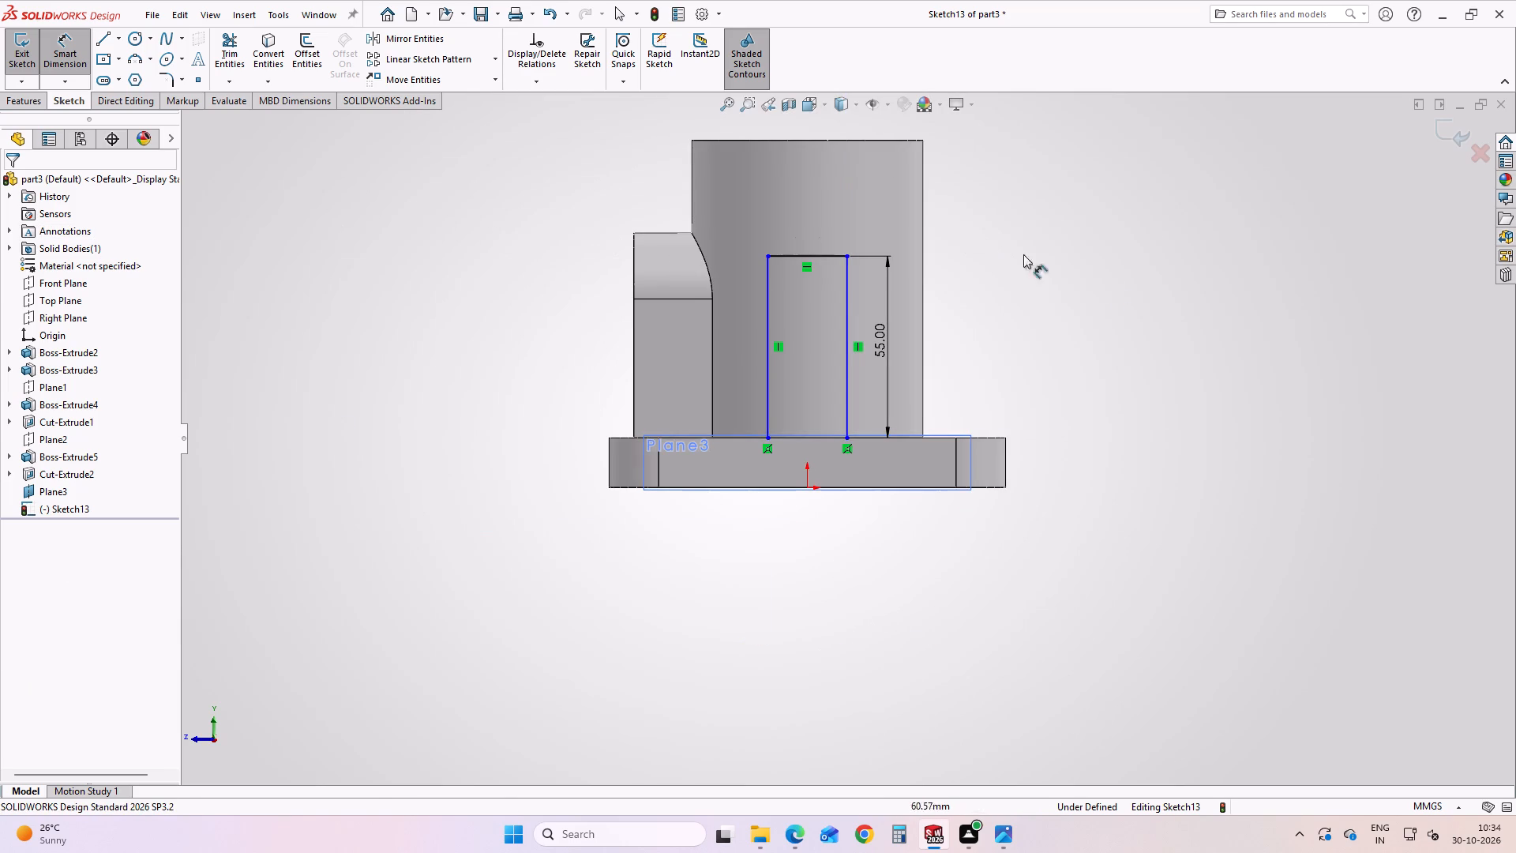
{"action": "left_click", "coordinate": [1165, 295]}
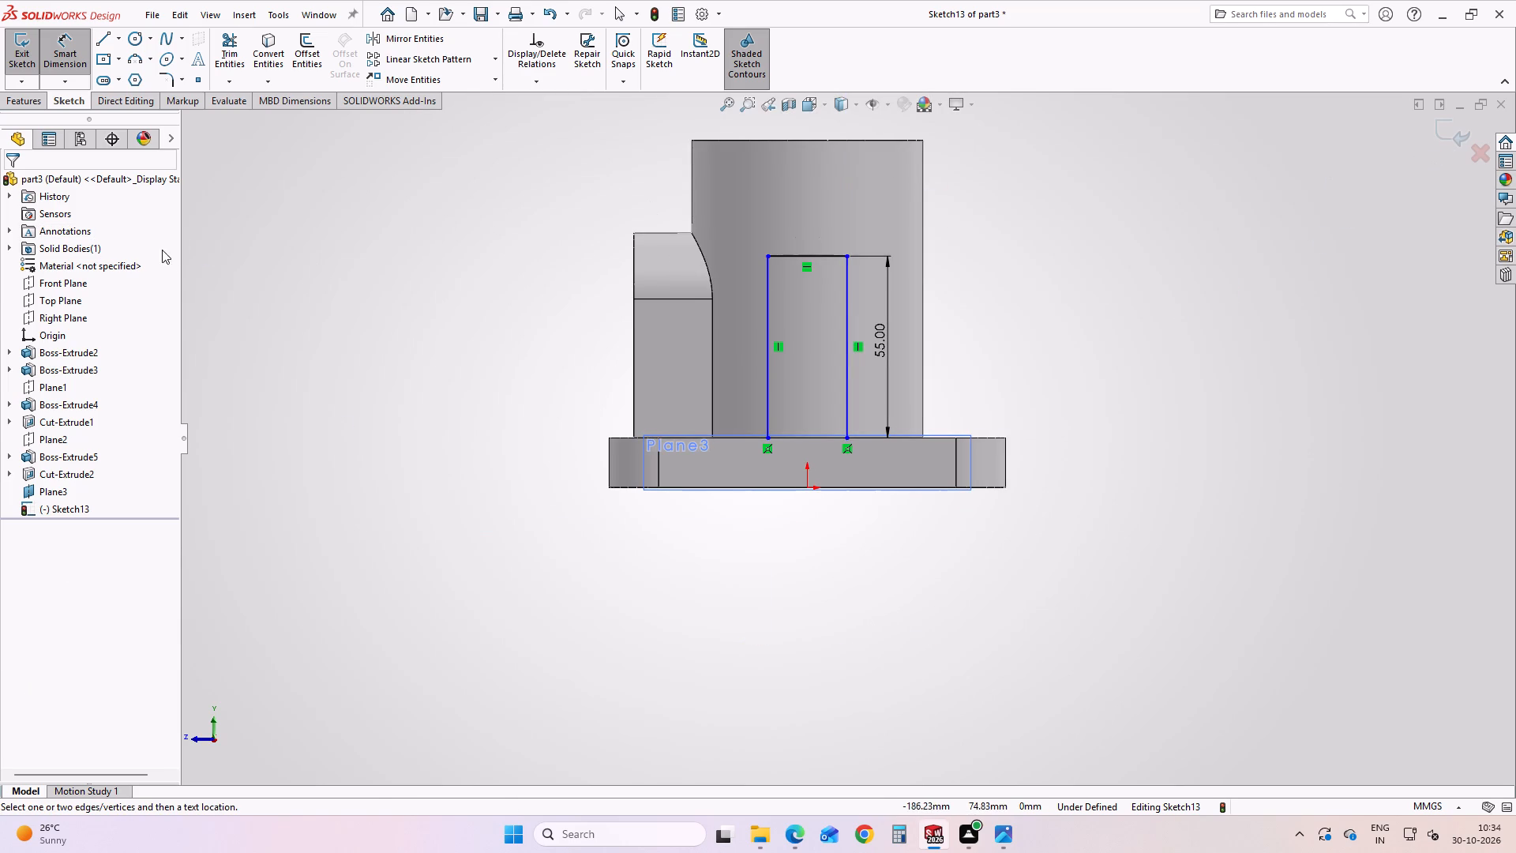
{"action": "key", "text": "Escape"}
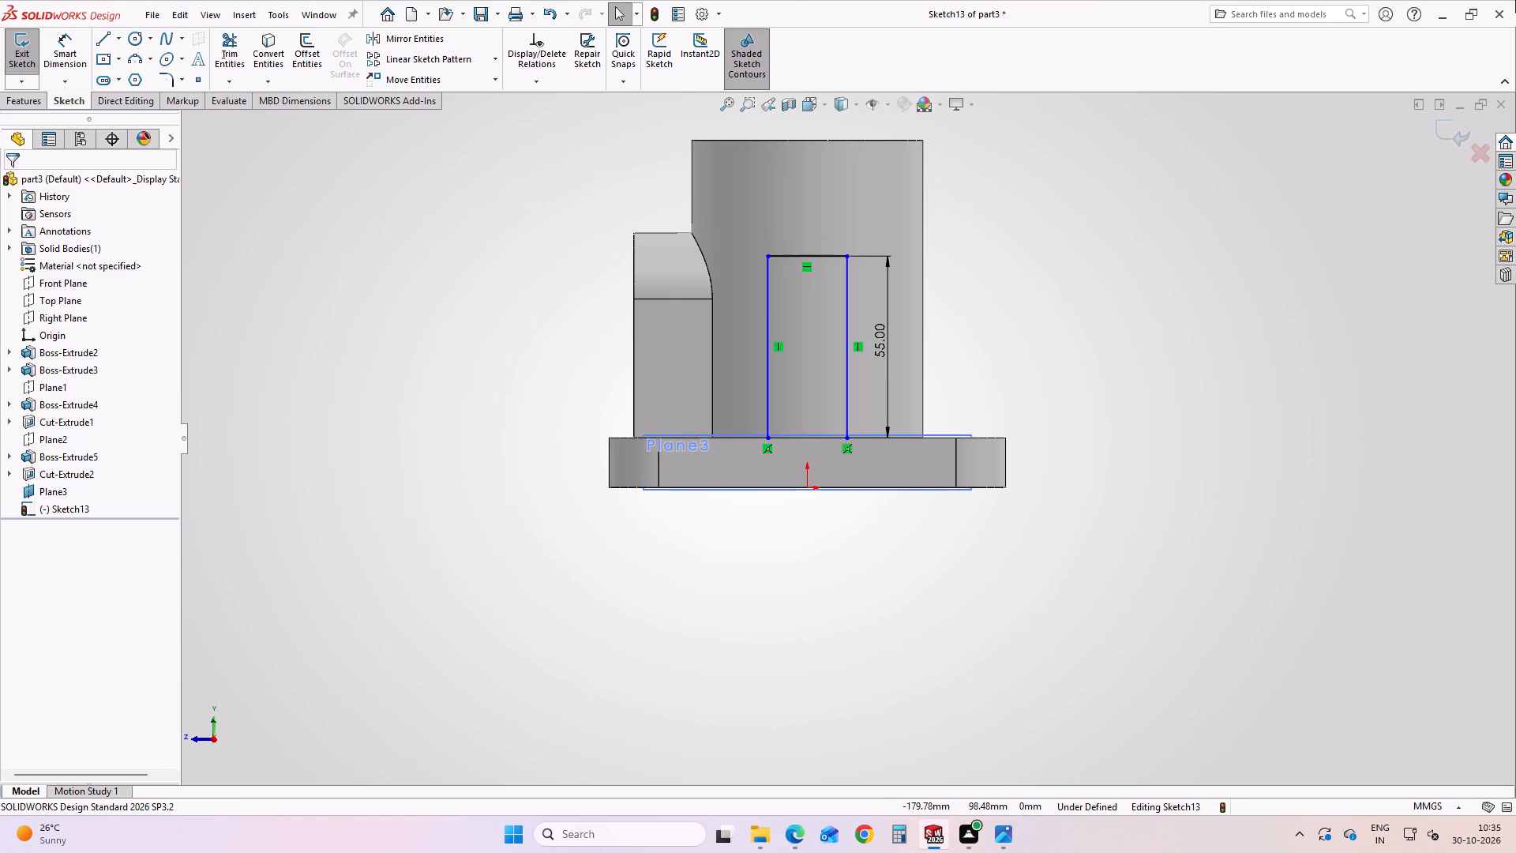
Dimension the spacing between the two vertical lines as 24 mm, with the dimension text centred below the base plate.
{"action": "left_click", "coordinate": [70, 45]}
{"action": "left_click", "coordinate": [765, 389]}
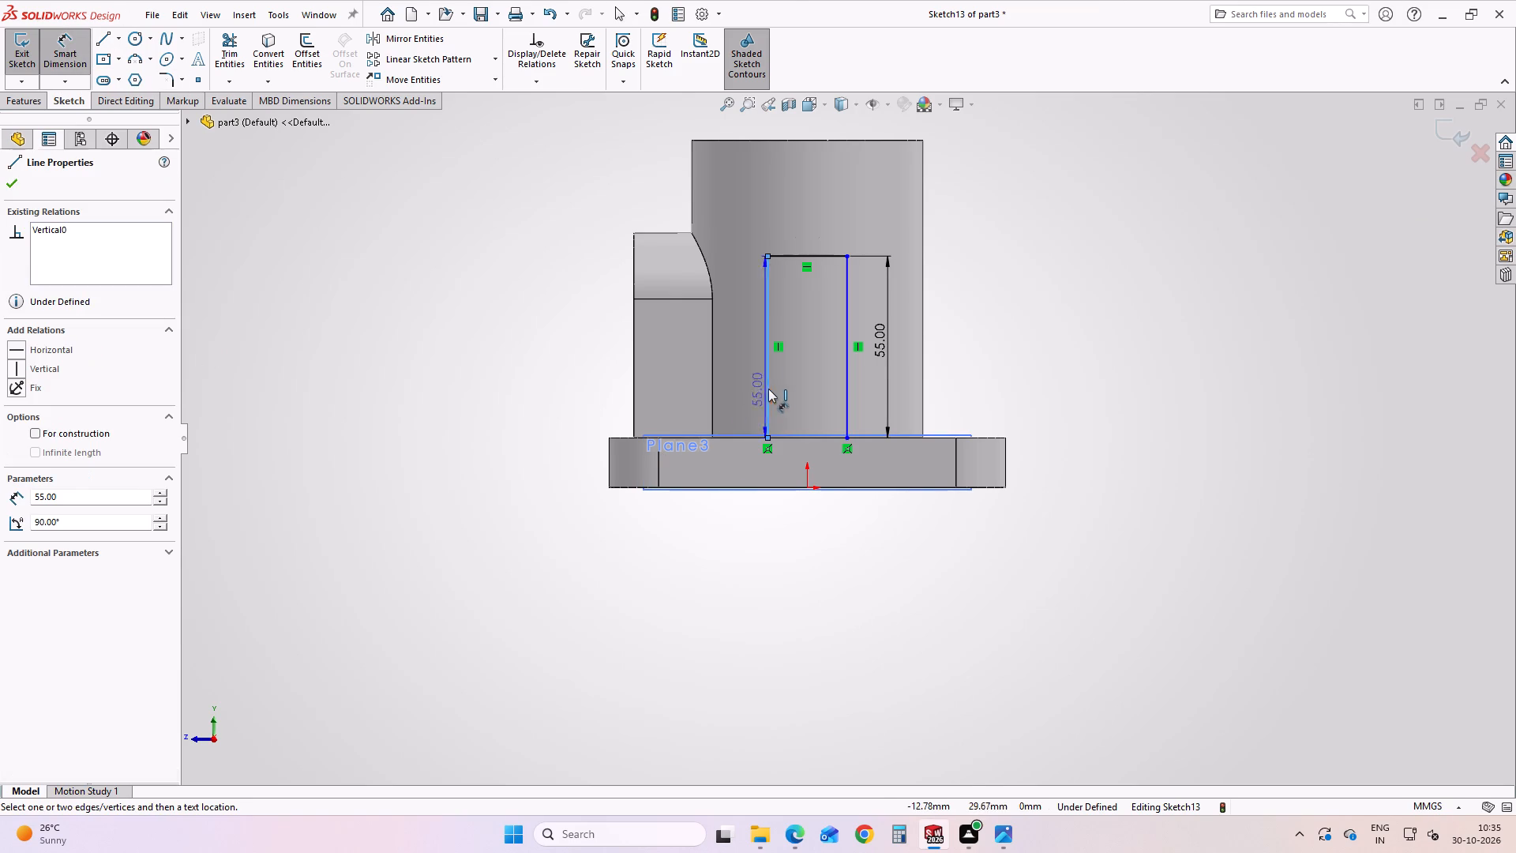
{"action": "left_click", "coordinate": [847, 389]}
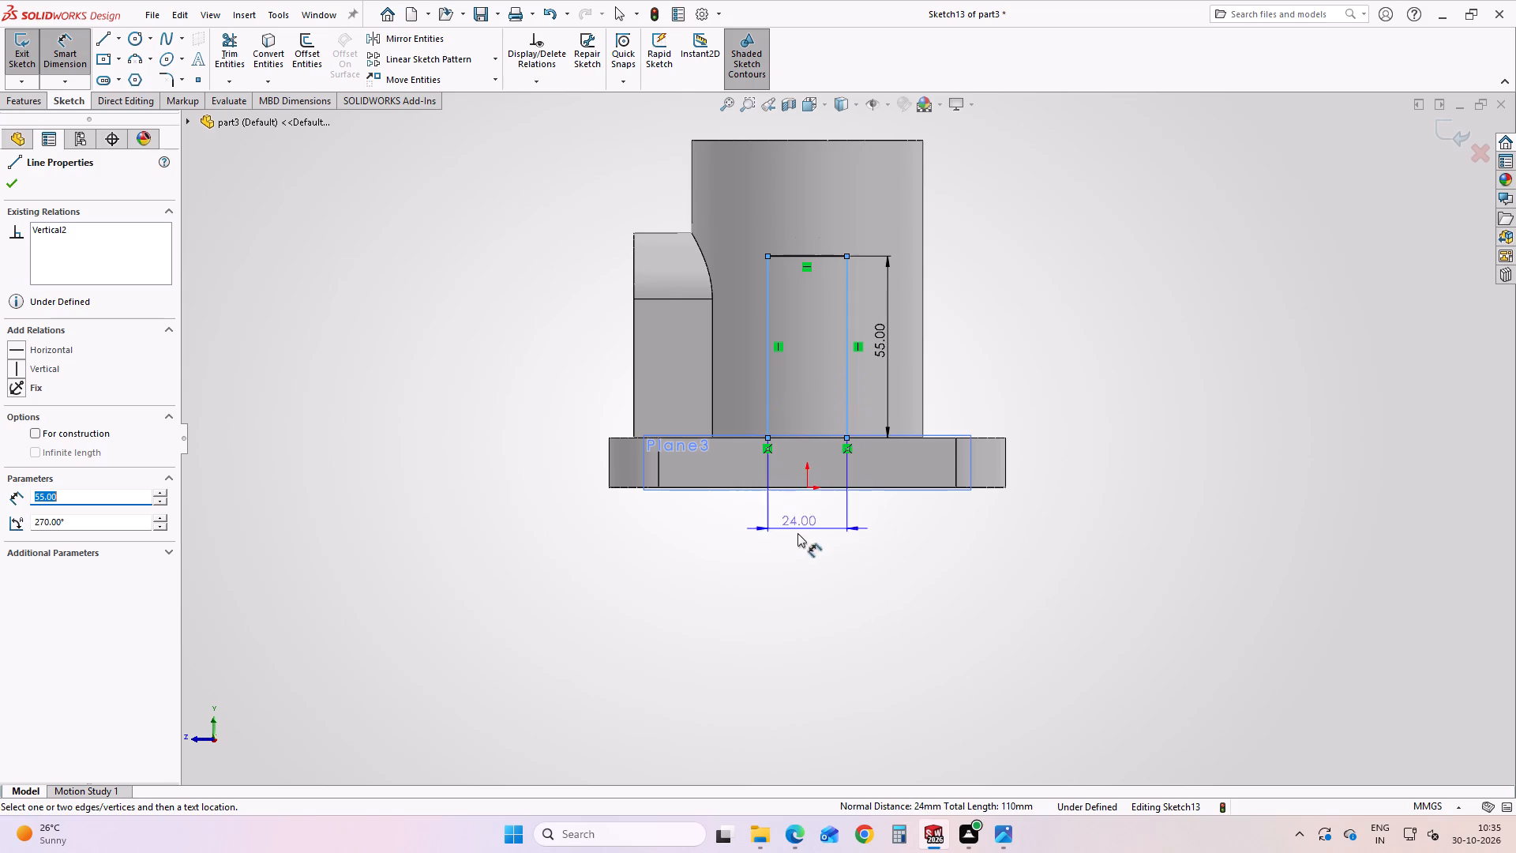
{"action": "left_click", "coordinate": [794, 542]}
{"action": "left_click", "coordinate": [834, 464]}
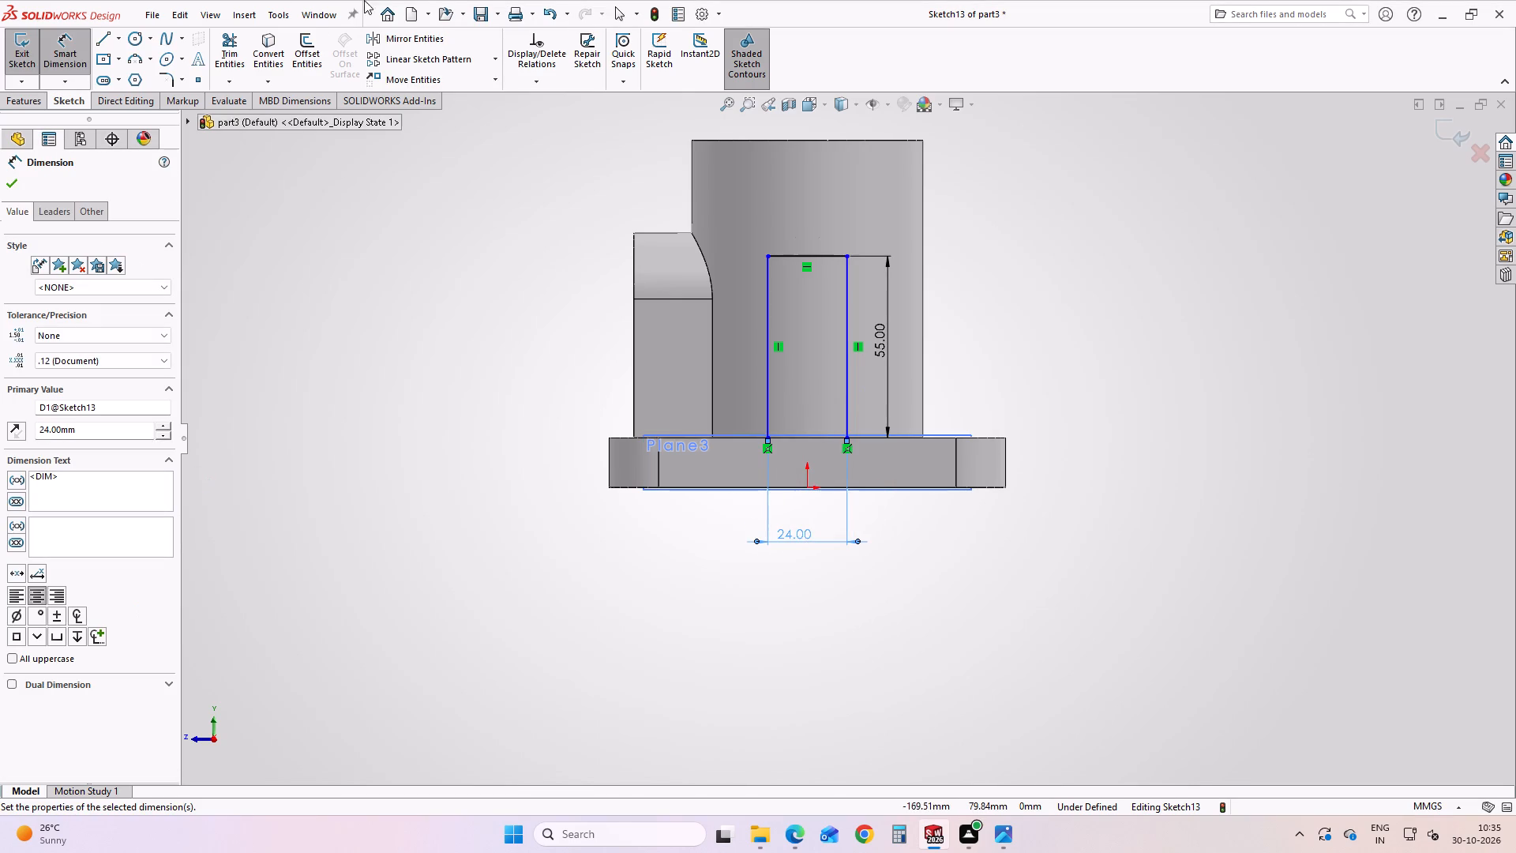
{"action": "left_click", "coordinate": [860, 538]}
{"action": "left_click_drag", "start_coordinate": [794, 538], "coordinate": [805, 537]}
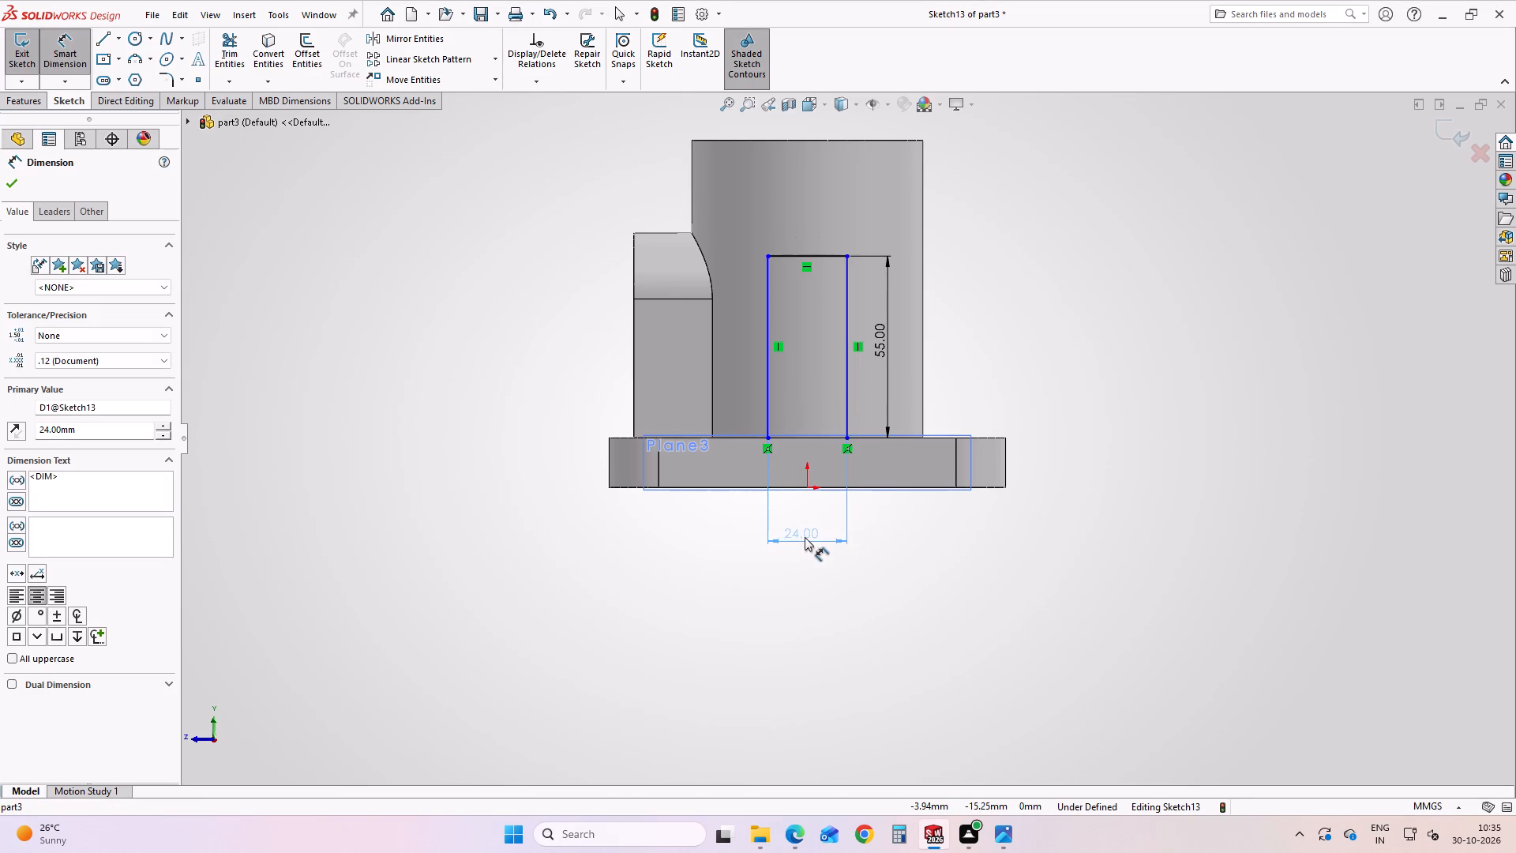
{"action": "left_click_drag", "start_coordinate": [805, 537], "coordinate": [809, 535]}
{"action": "left_click", "coordinate": [809, 562]}
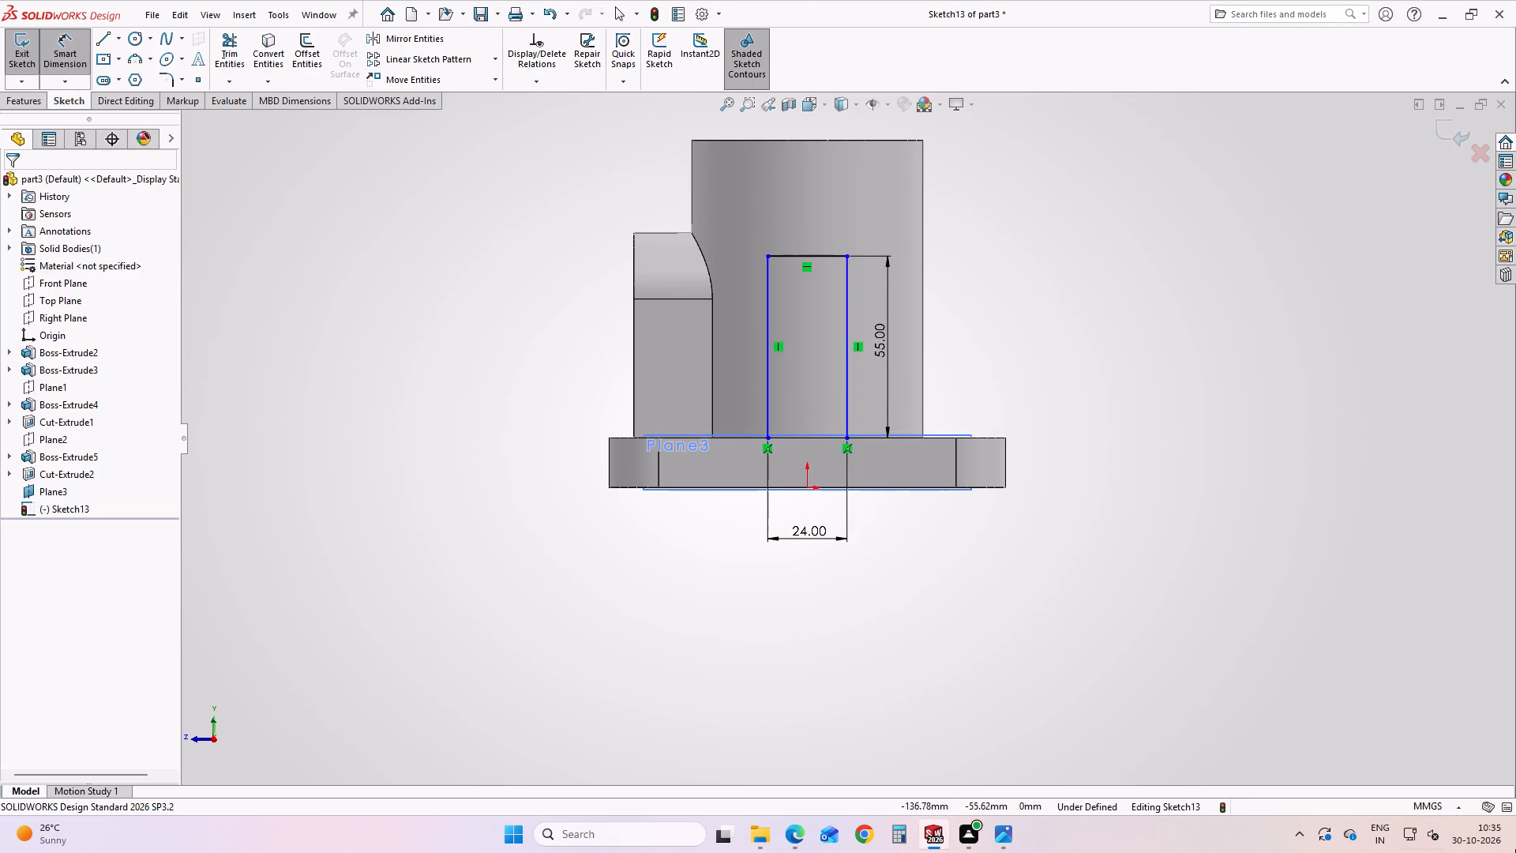
{"action": "left_click", "coordinate": [483, 490]}
{"action": "key", "text": "Escape"}
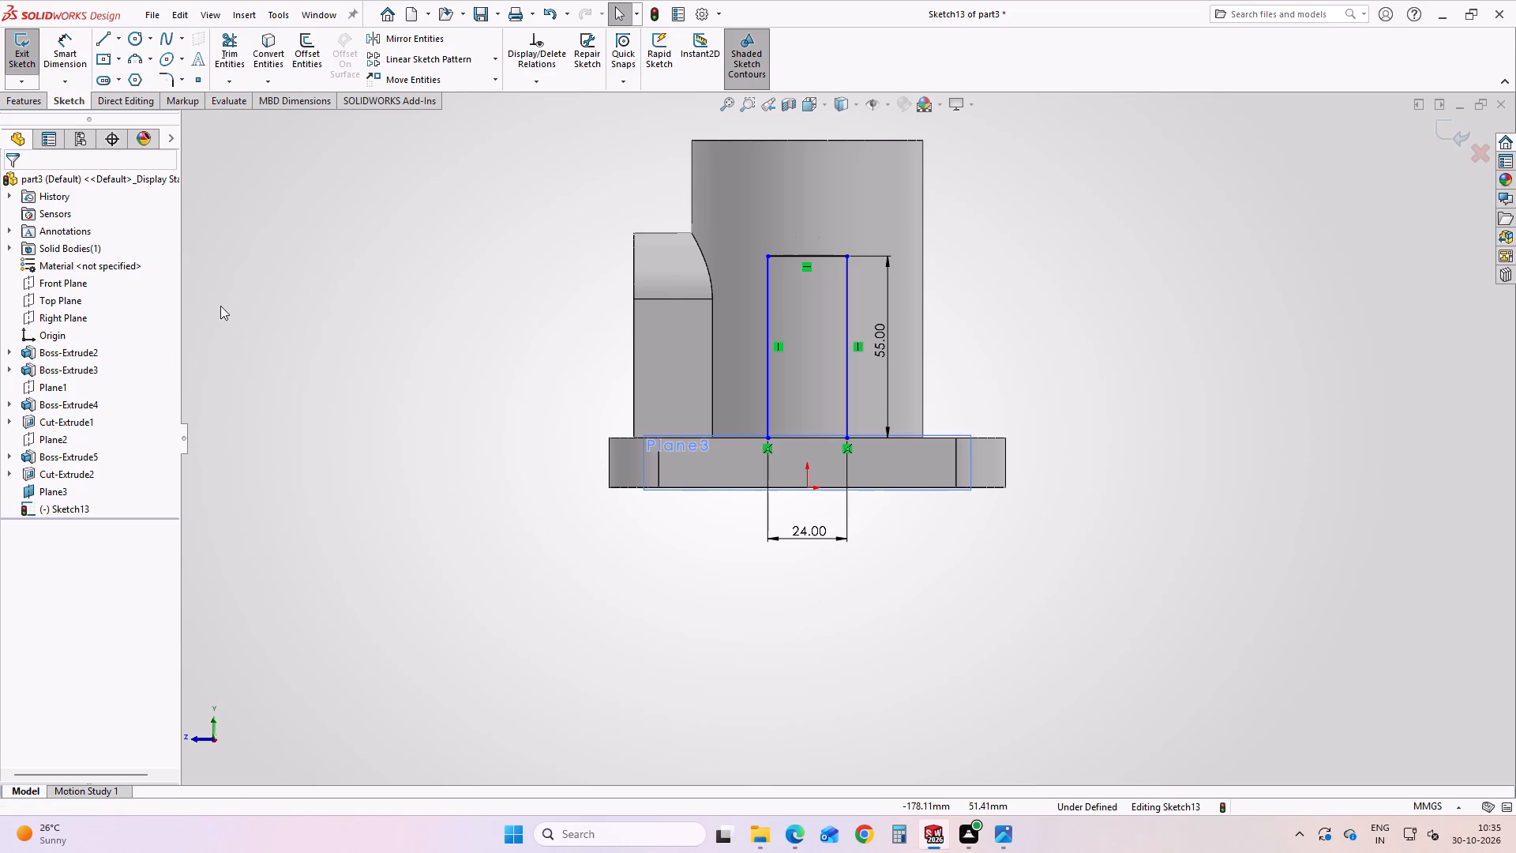
Delete the horizontal line across the top of the profile.
{"action": "scroll", "coordinate": [760, 254], "scroll_direction": "down", "scroll_amount": 4}
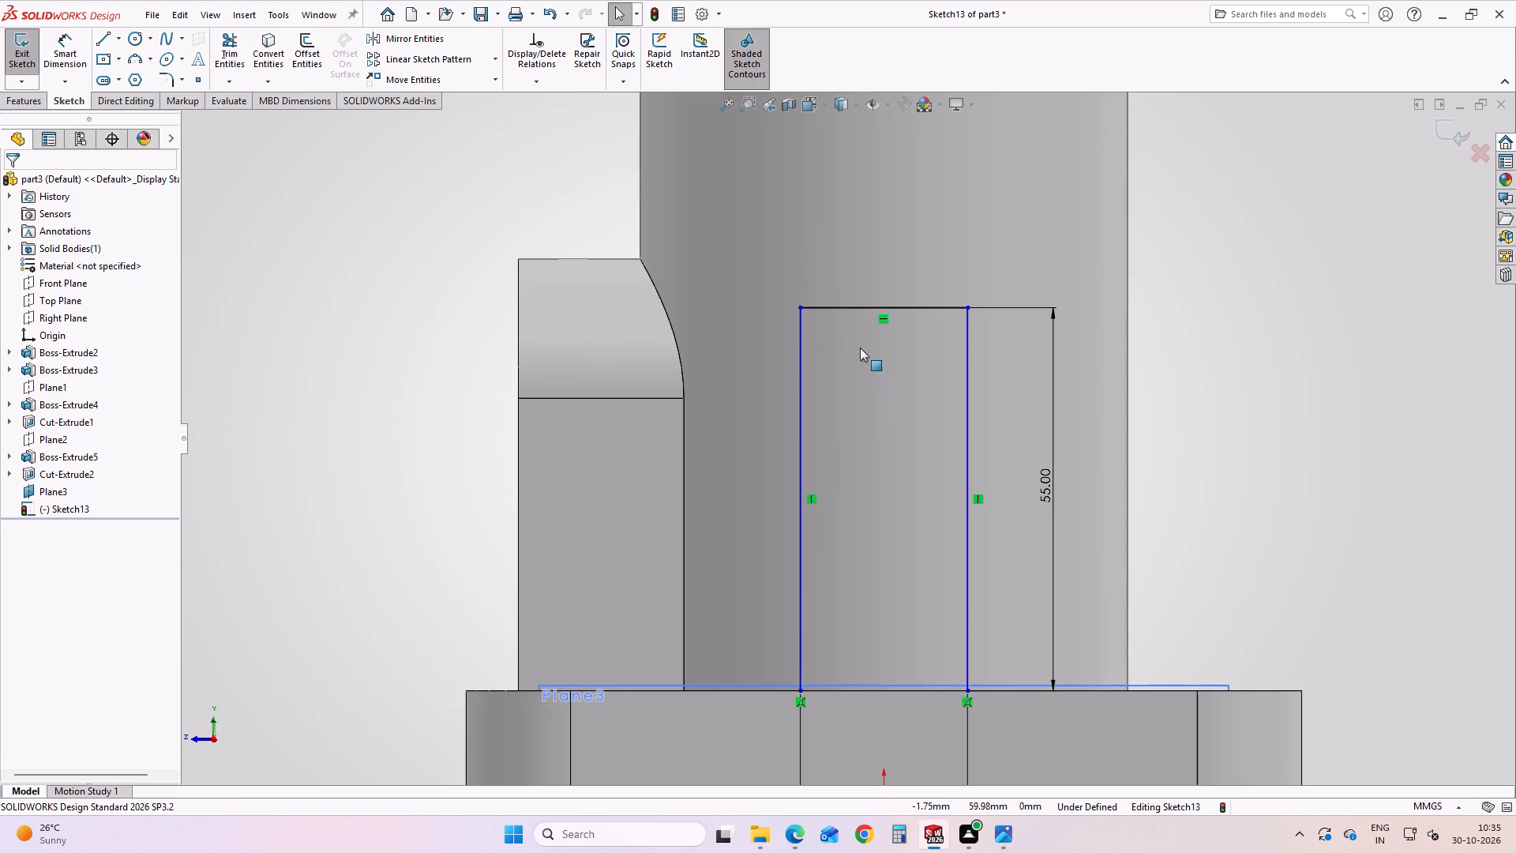
{"action": "left_click", "coordinate": [845, 311]}
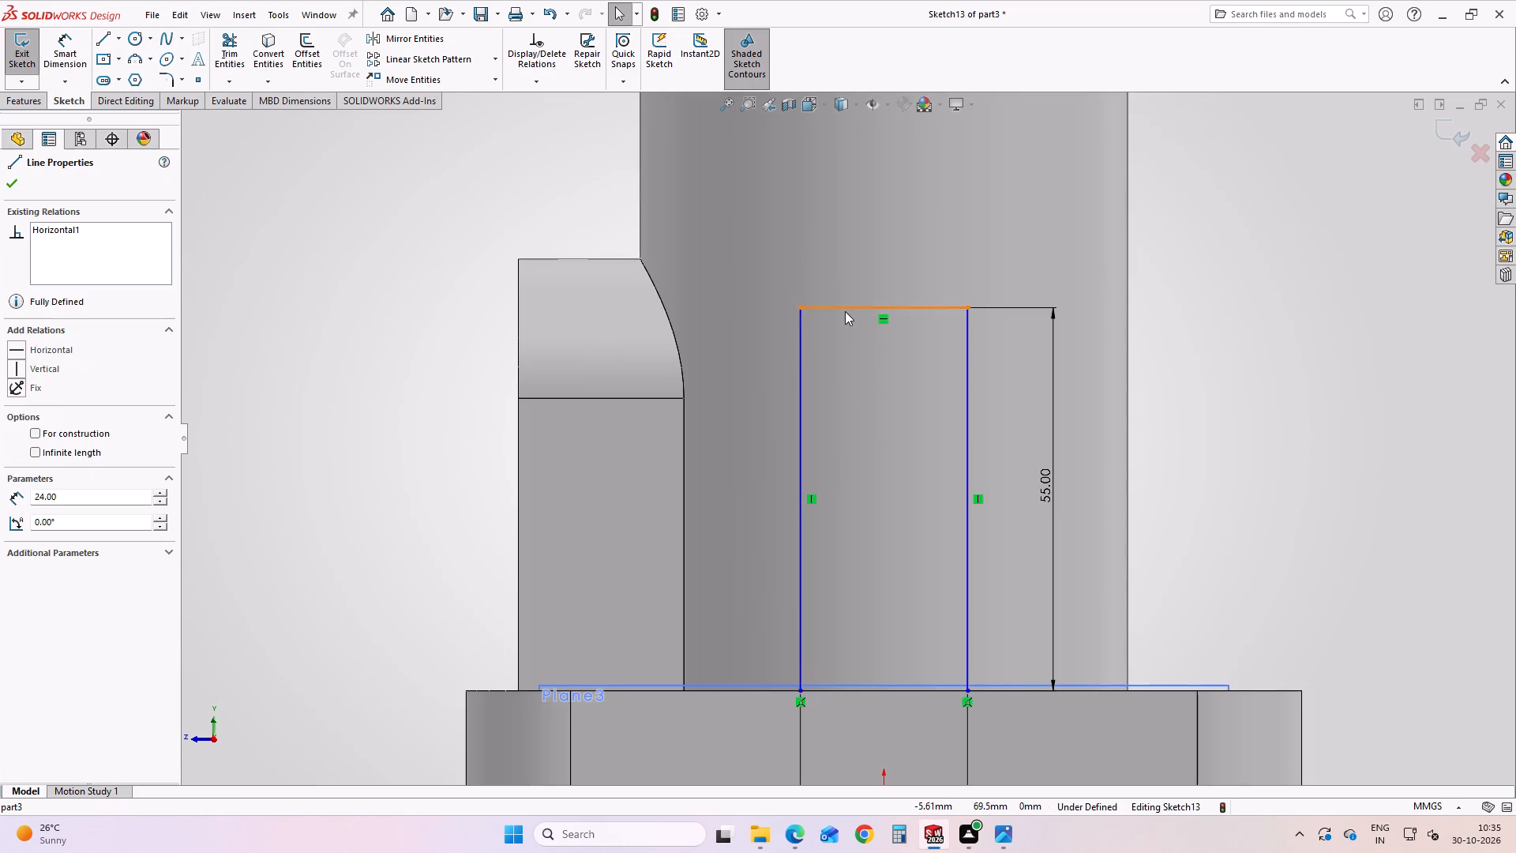
{"action": "key", "text": "Delete"}
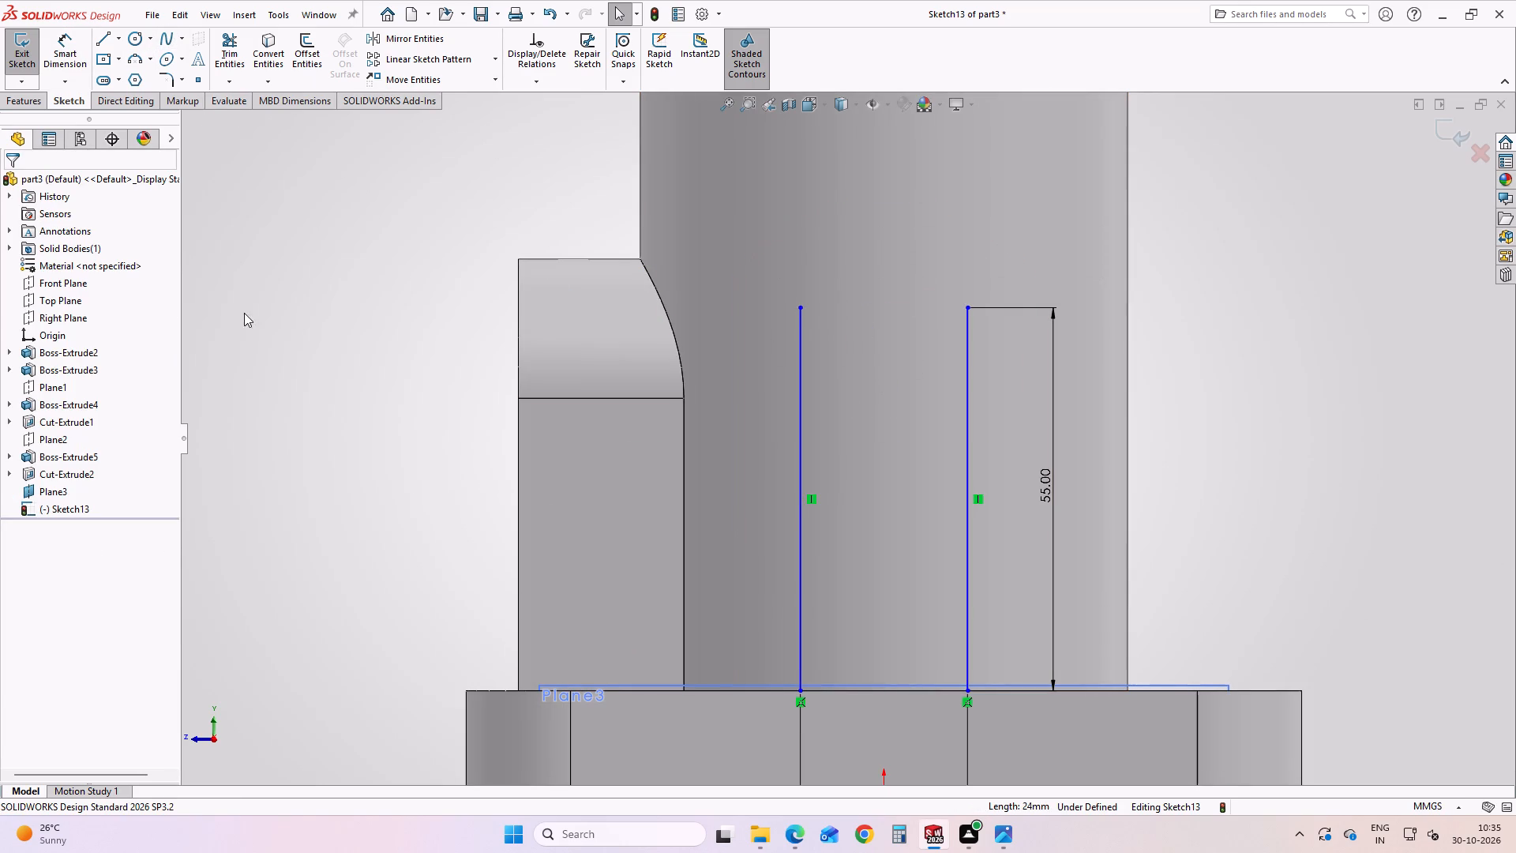
Draw a three-point arc of about 12.4 mm radius joining the top ends of the two vertical profile lines.
{"action": "left_click", "coordinate": [133, 63]}
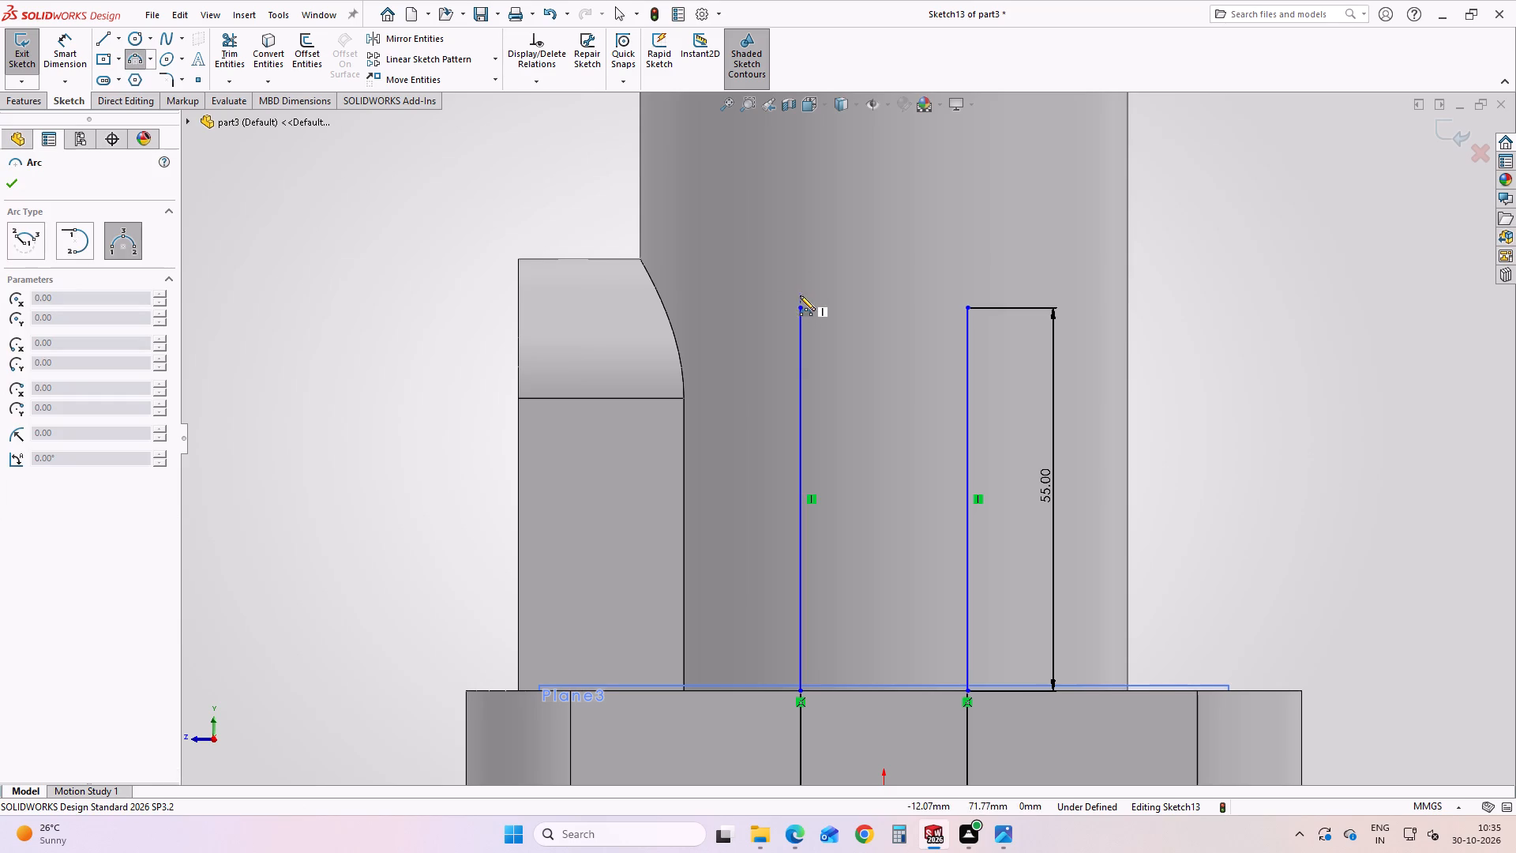
{"action": "left_click", "coordinate": [799, 311]}
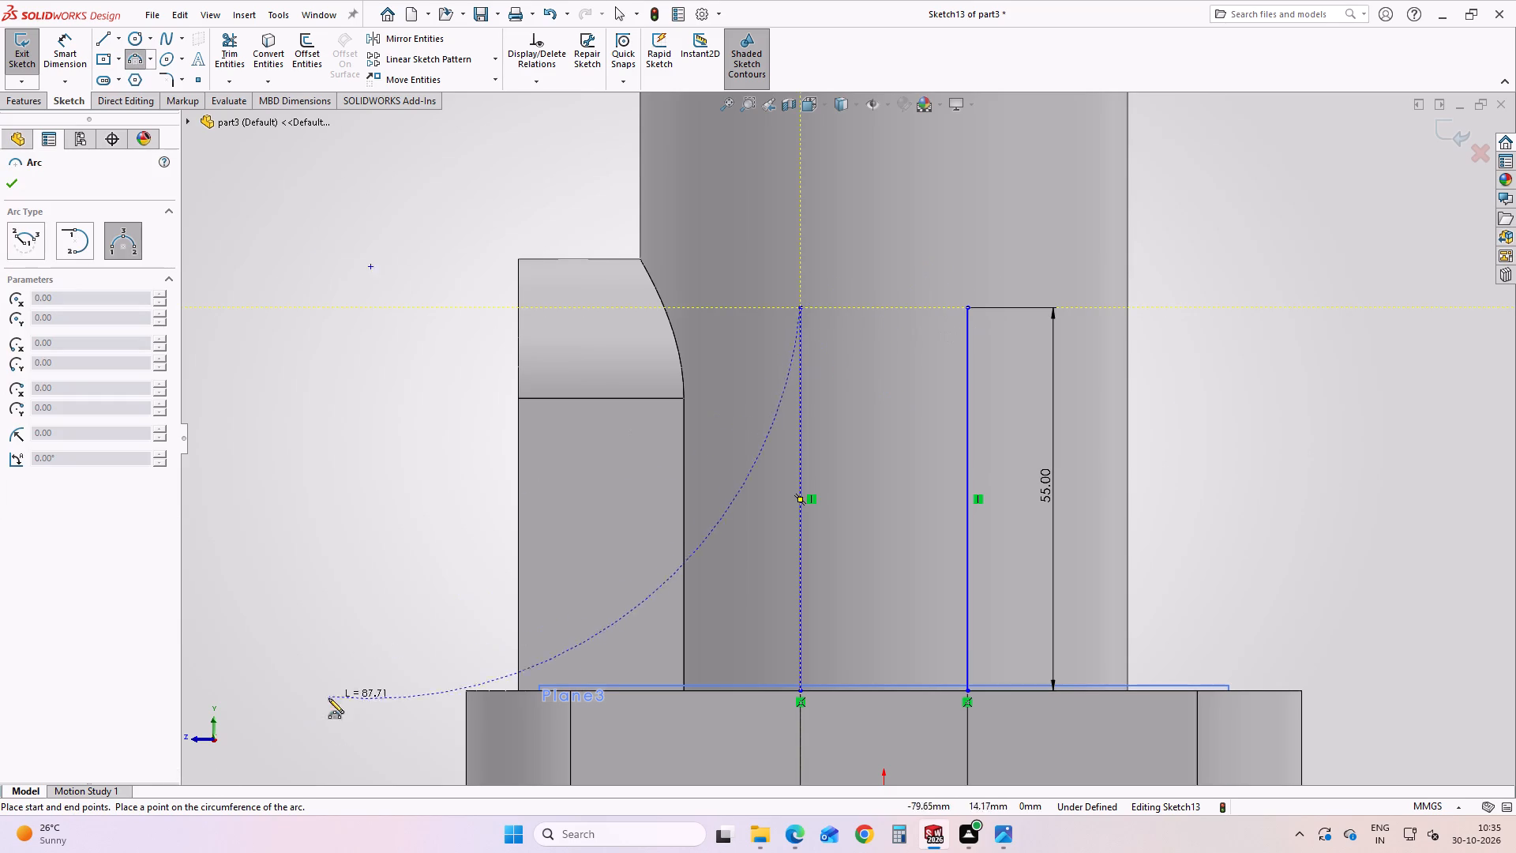
{"action": "left_click", "coordinate": [971, 306]}
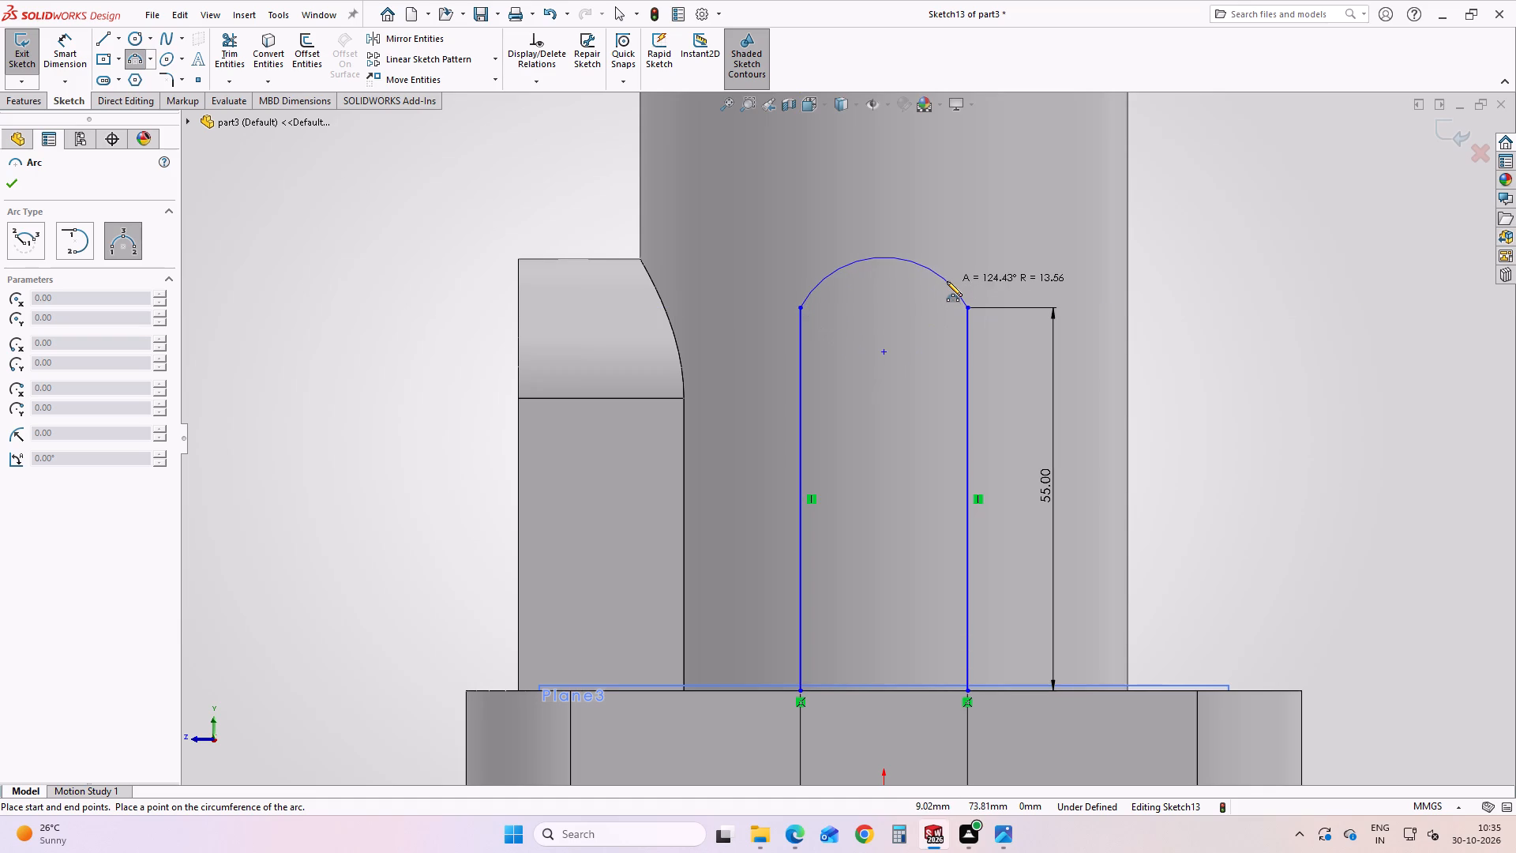
{"action": "left_click", "coordinate": [945, 268]}
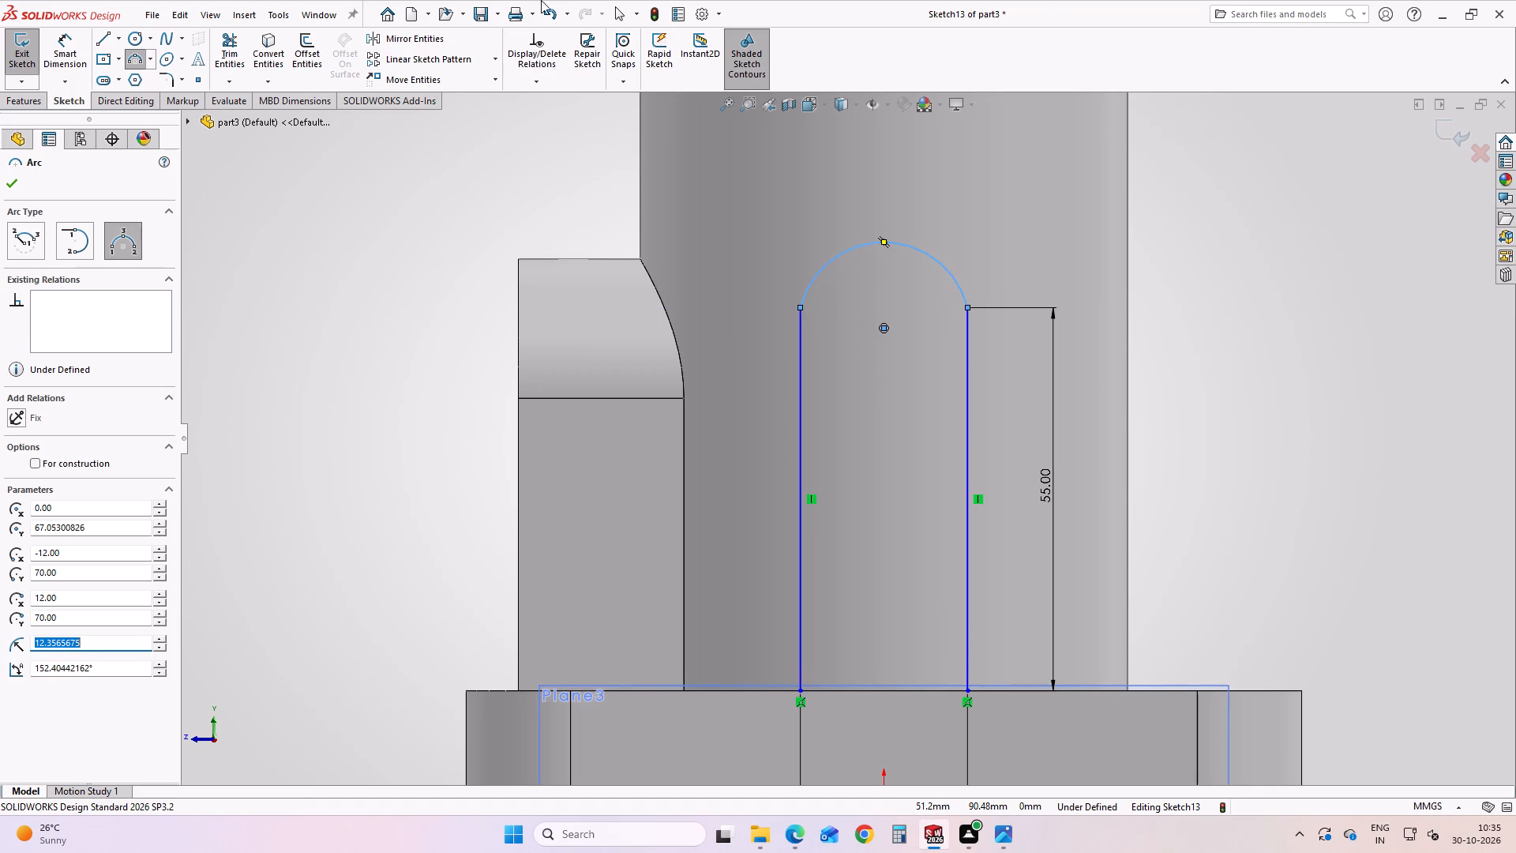
{"action": "left_click", "coordinate": [6, 185]}
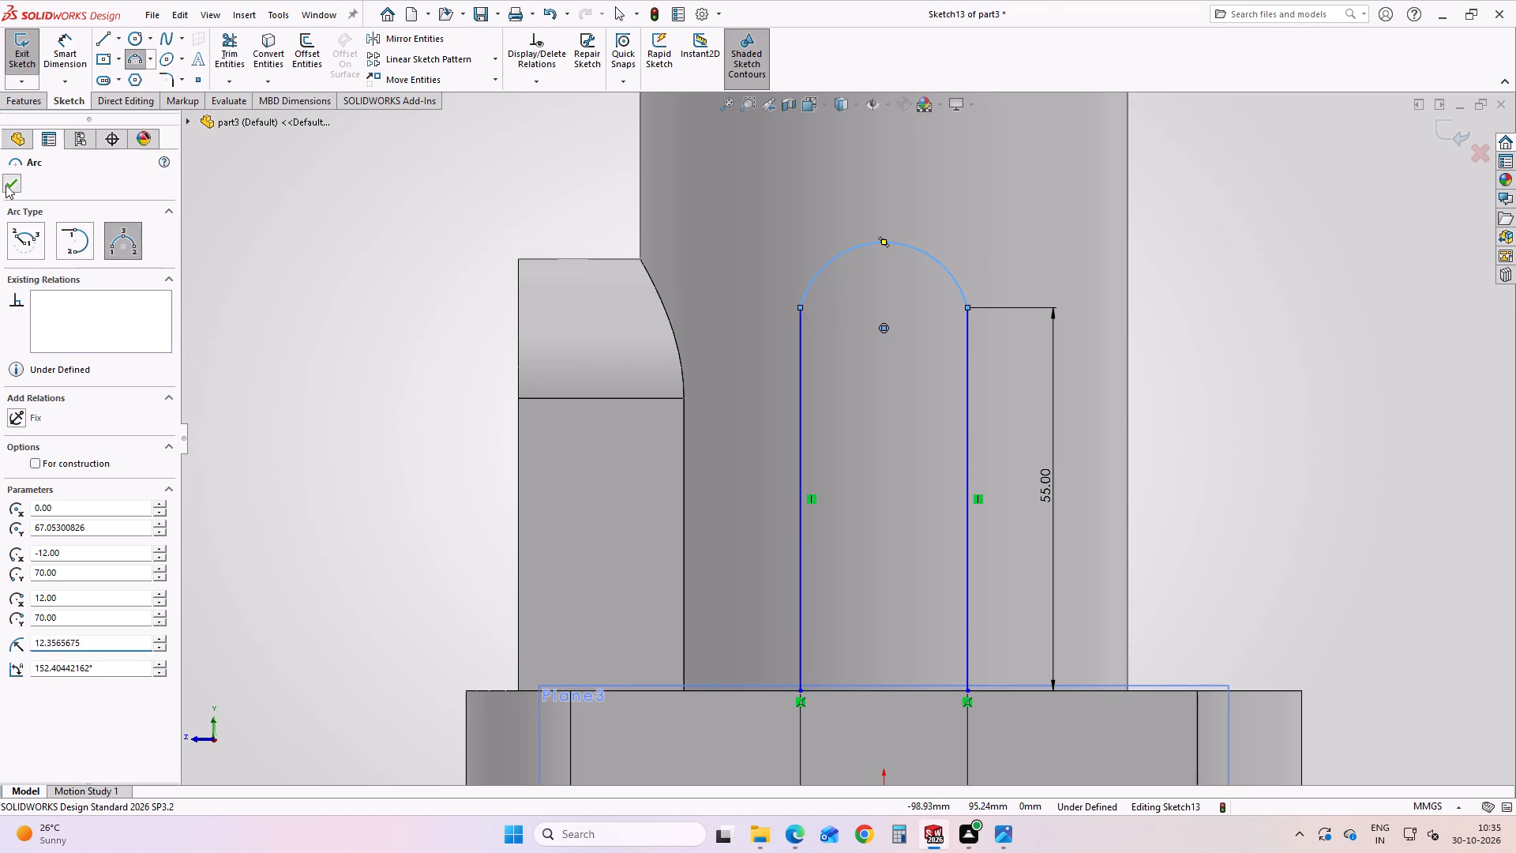
Dimension the top arc's radius as 15 mm, checking the reference image for the arch sizes.
{"action": "left_click", "coordinate": [56, 53]}
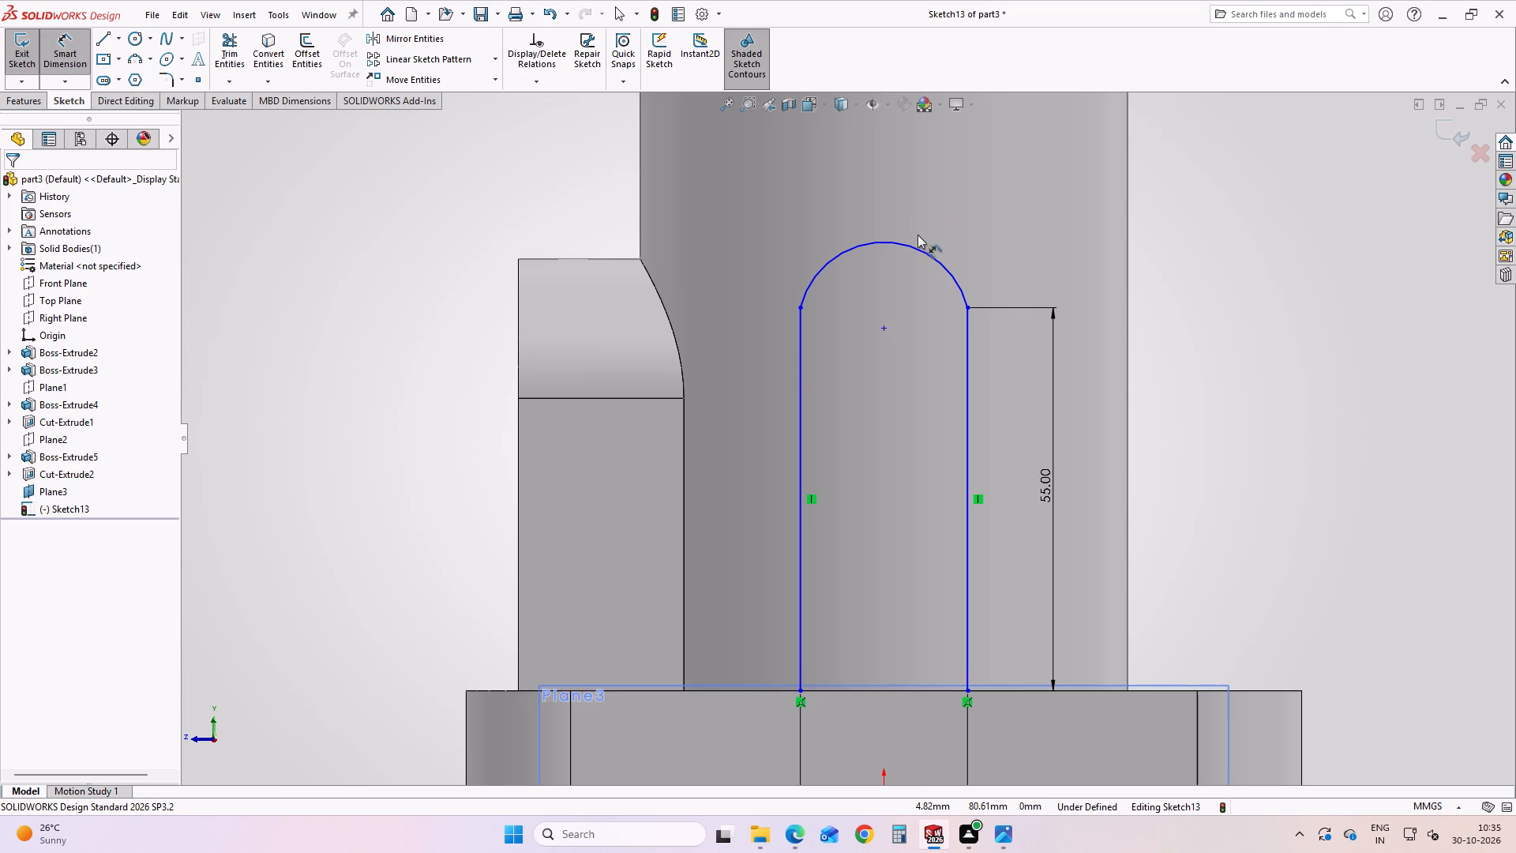
{"action": "left_click", "coordinate": [912, 244]}
{"action": "left_click", "coordinate": [970, 175]}
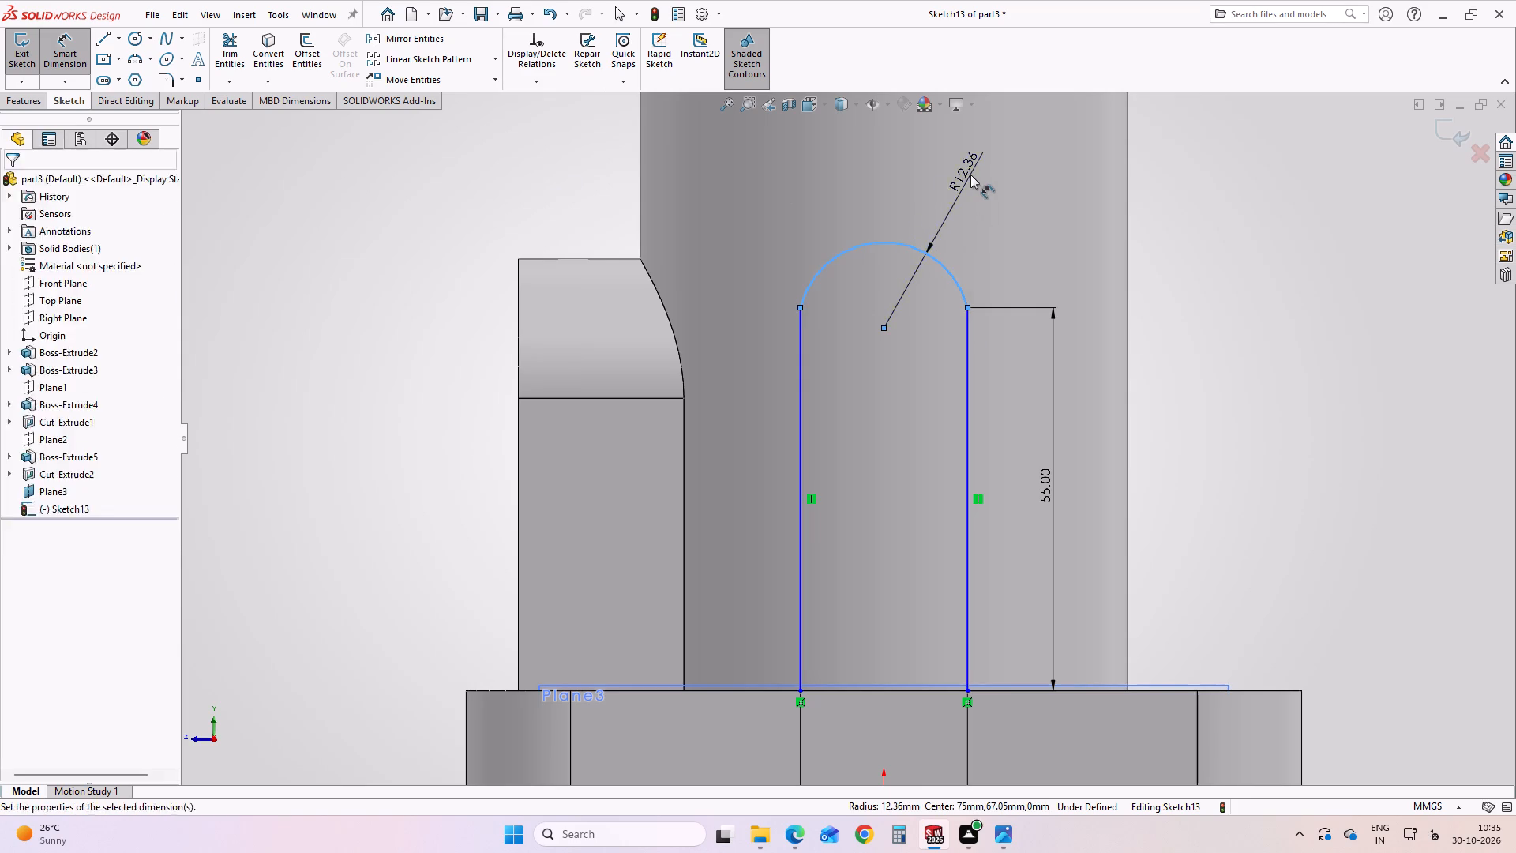
{"action": "left_click", "coordinate": [1000, 825]}
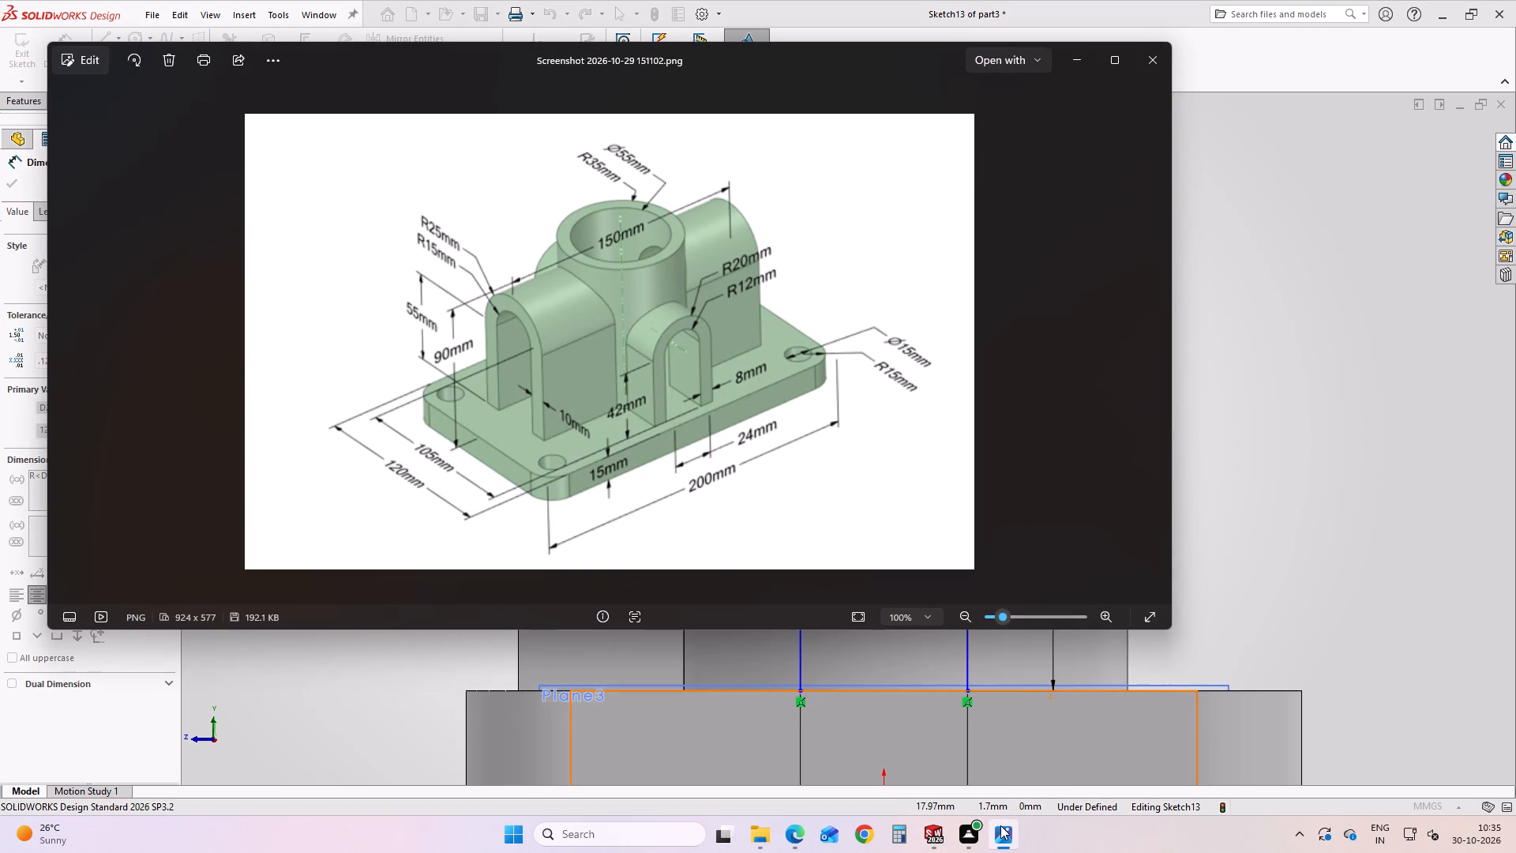
{"action": "left_click", "coordinate": [1000, 825]}
{"action": "left_click", "coordinate": [1022, 262]}
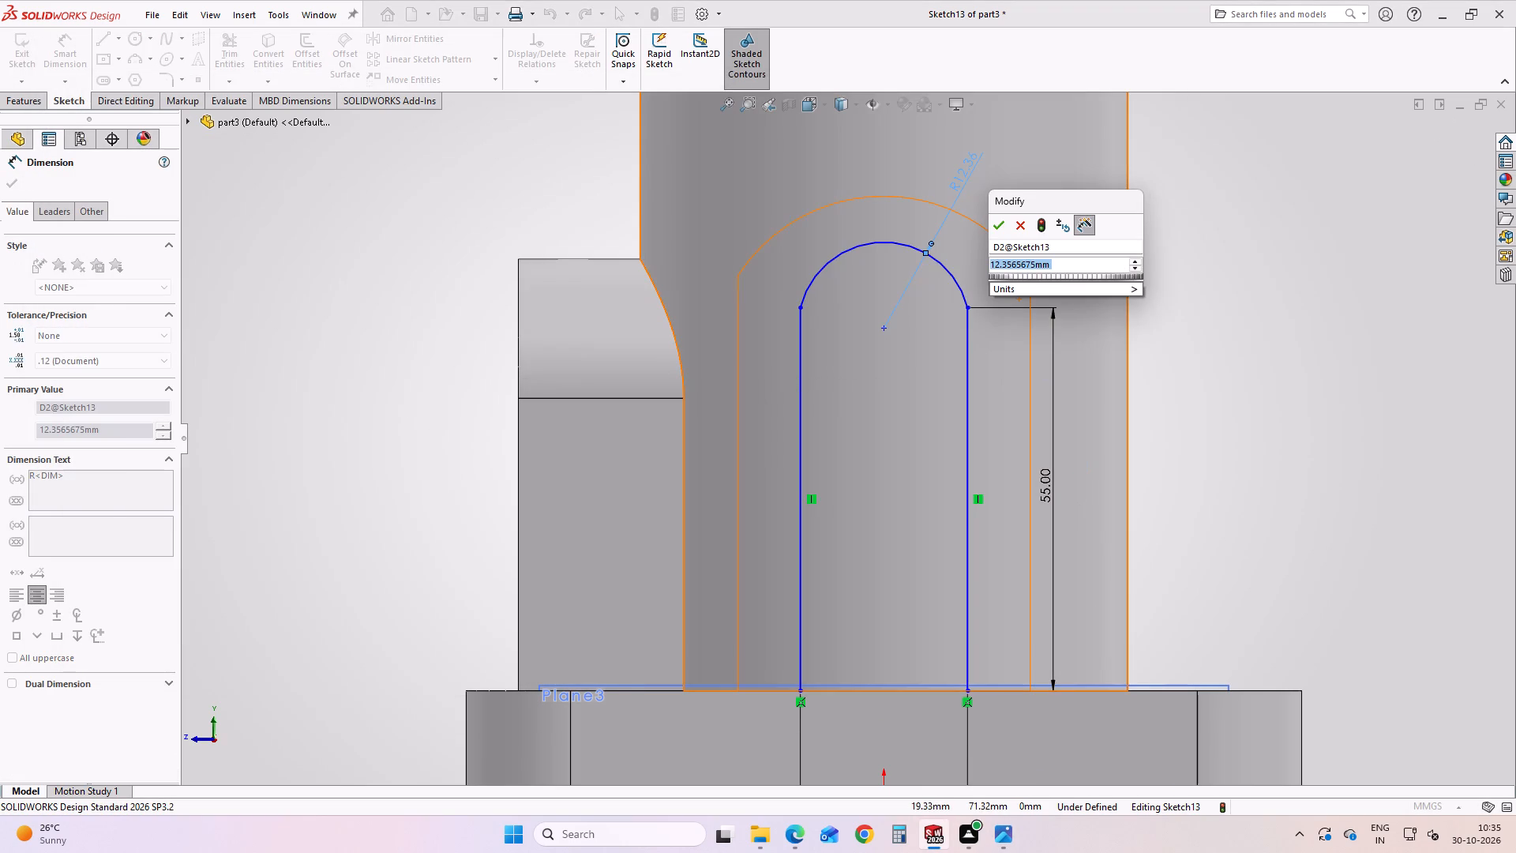
{"action": "type", "text": "15"}
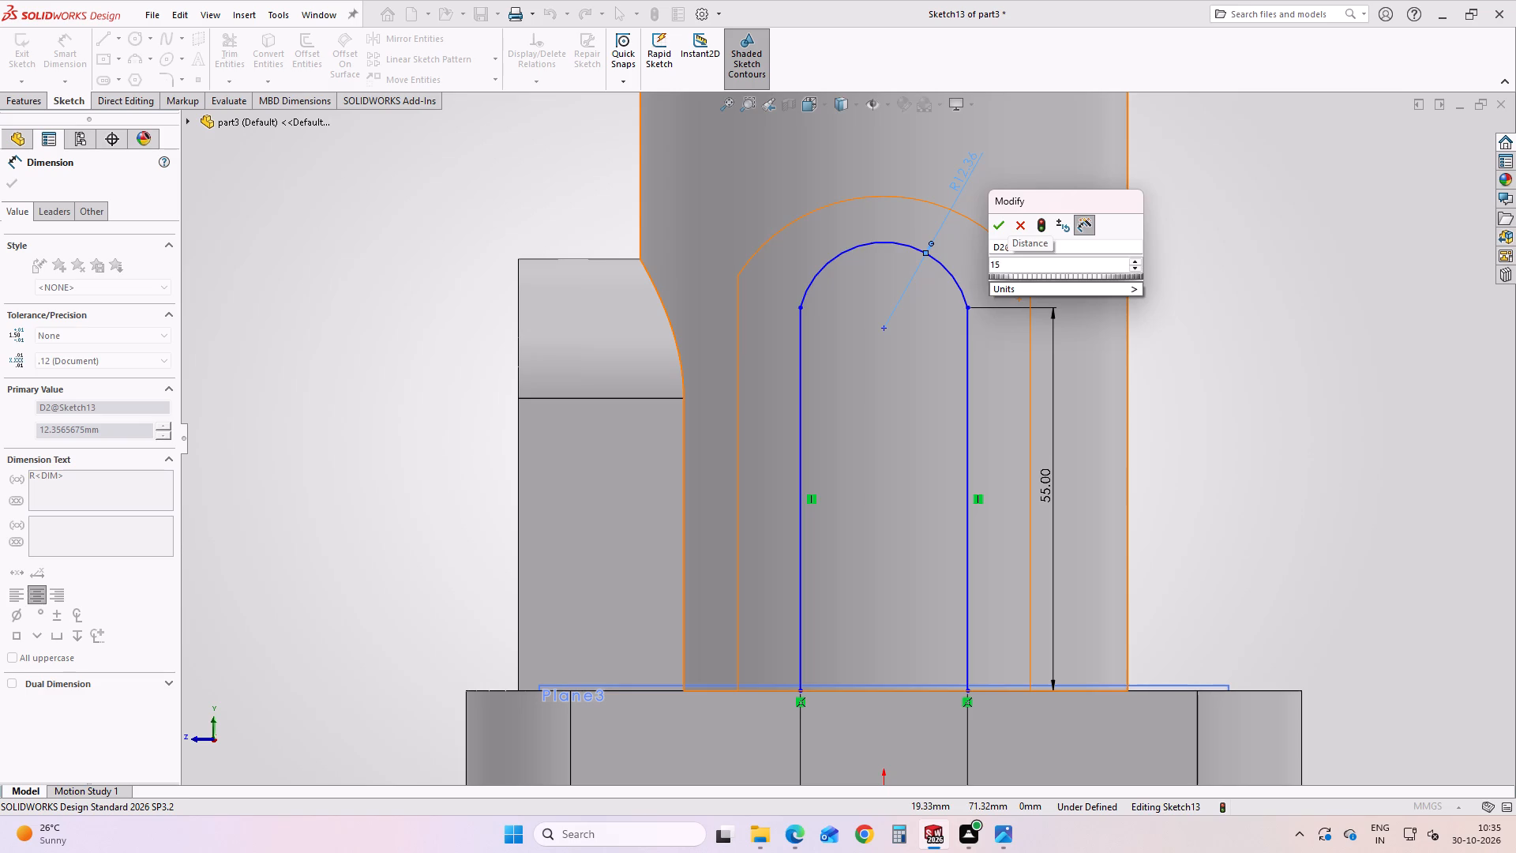
{"action": "key", "text": "Return"}
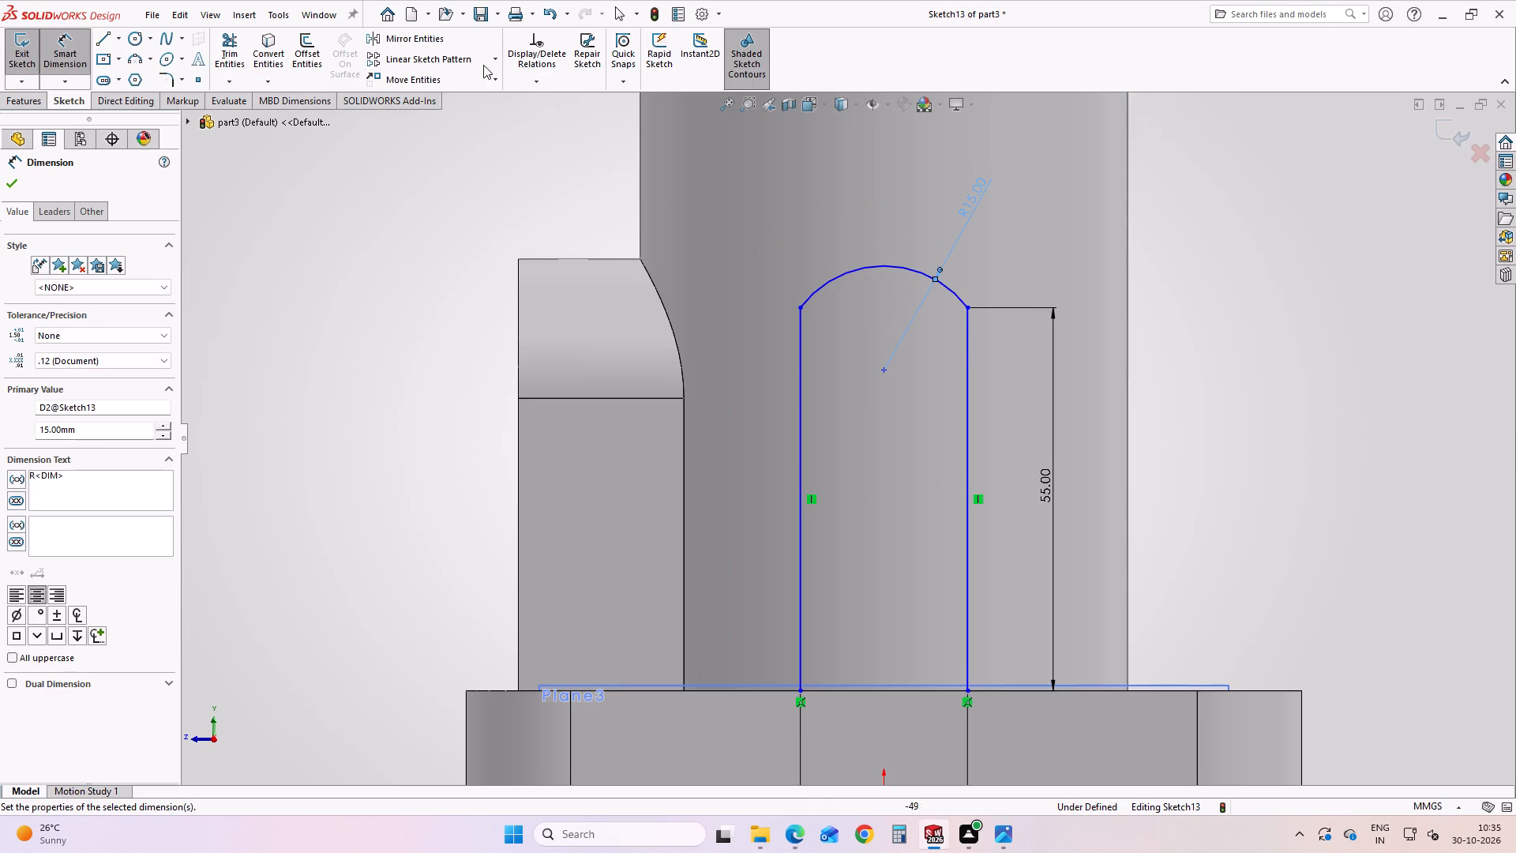
{"action": "left_click", "coordinate": [11, 182]}
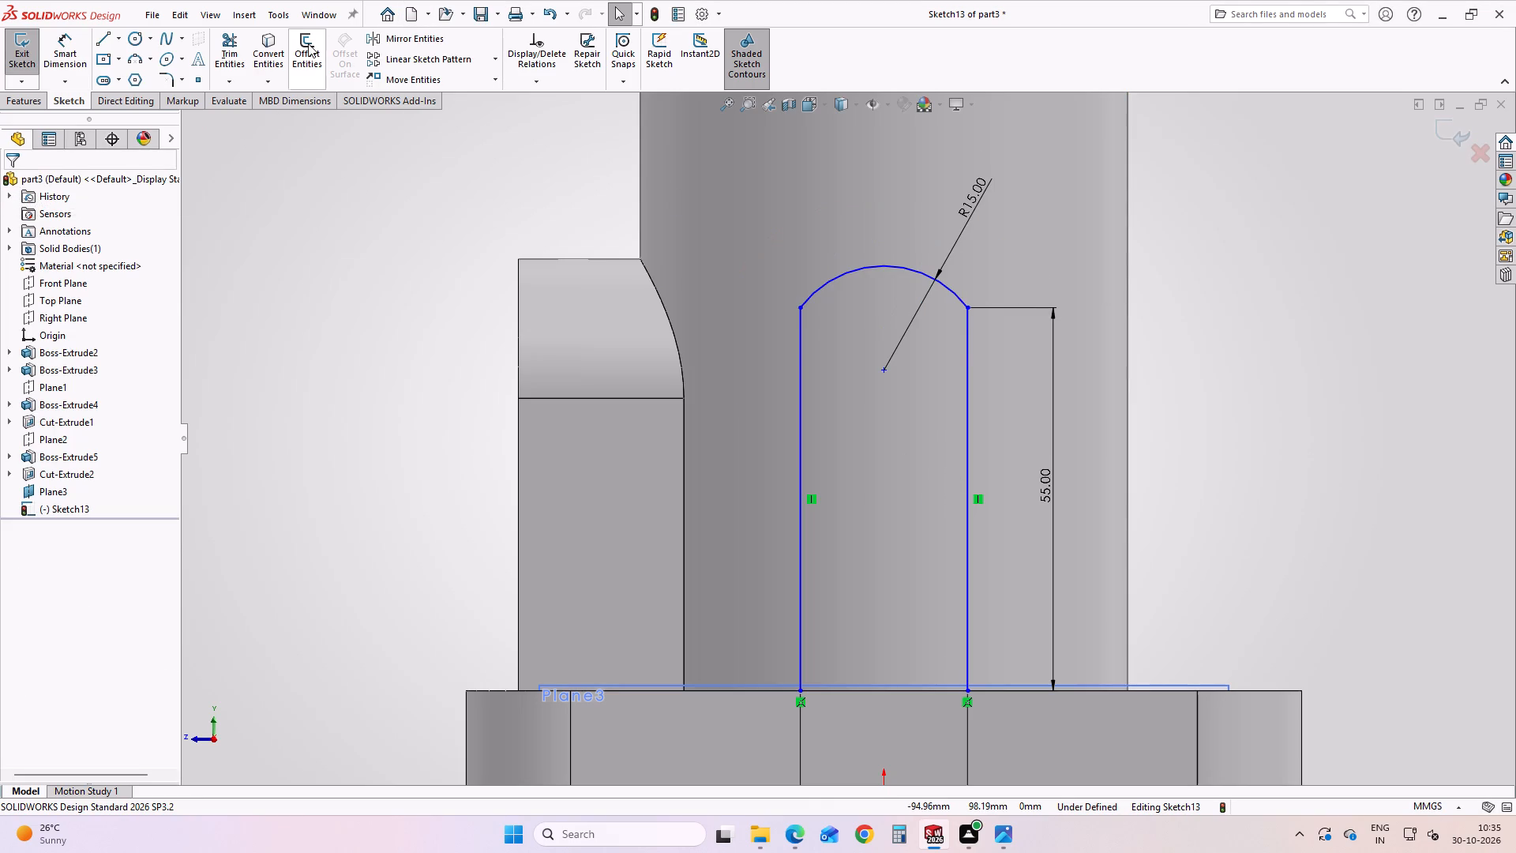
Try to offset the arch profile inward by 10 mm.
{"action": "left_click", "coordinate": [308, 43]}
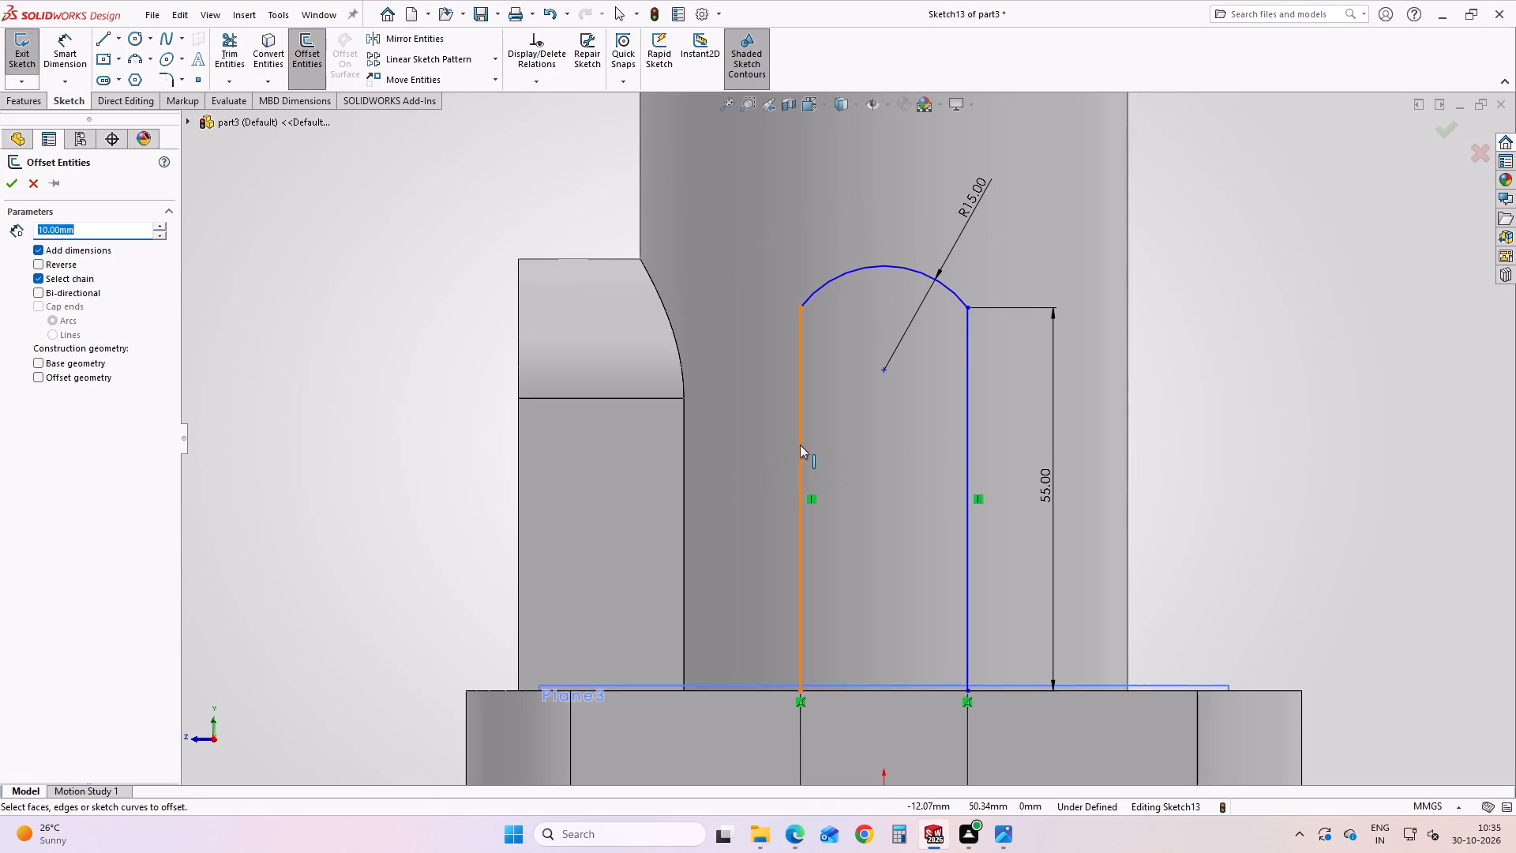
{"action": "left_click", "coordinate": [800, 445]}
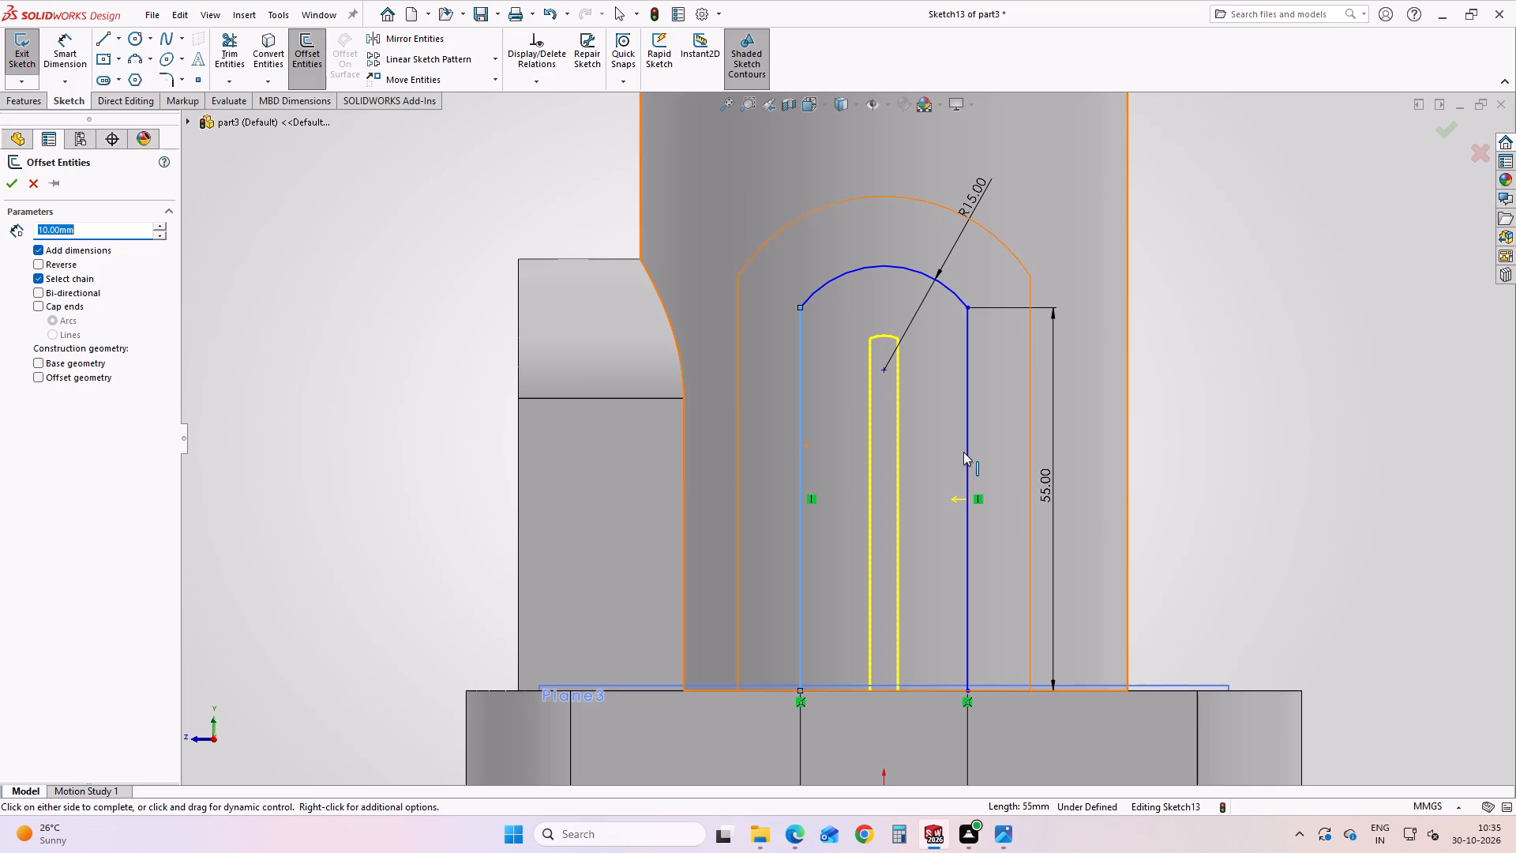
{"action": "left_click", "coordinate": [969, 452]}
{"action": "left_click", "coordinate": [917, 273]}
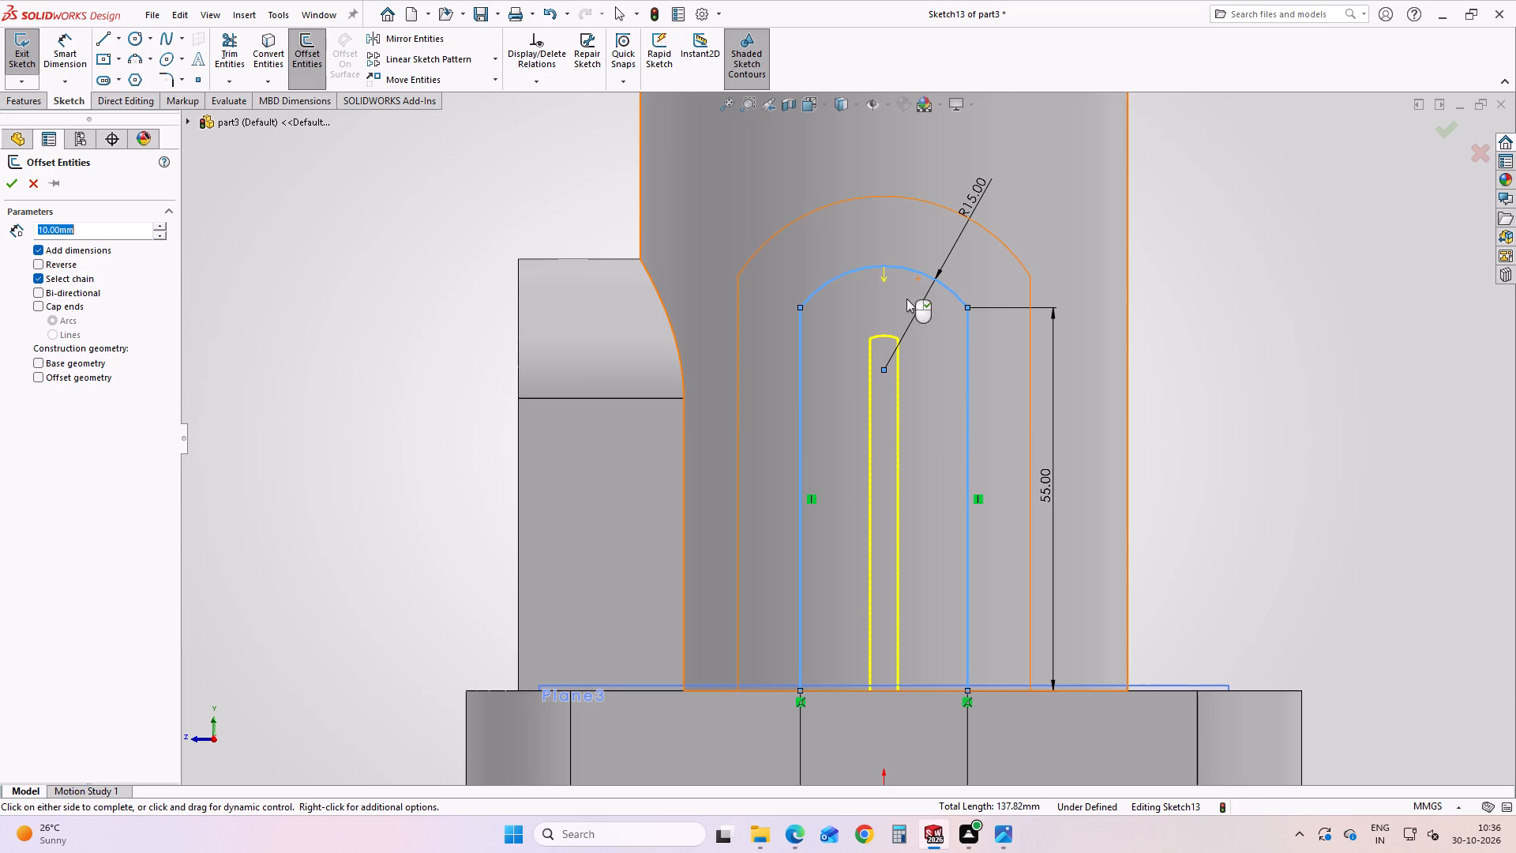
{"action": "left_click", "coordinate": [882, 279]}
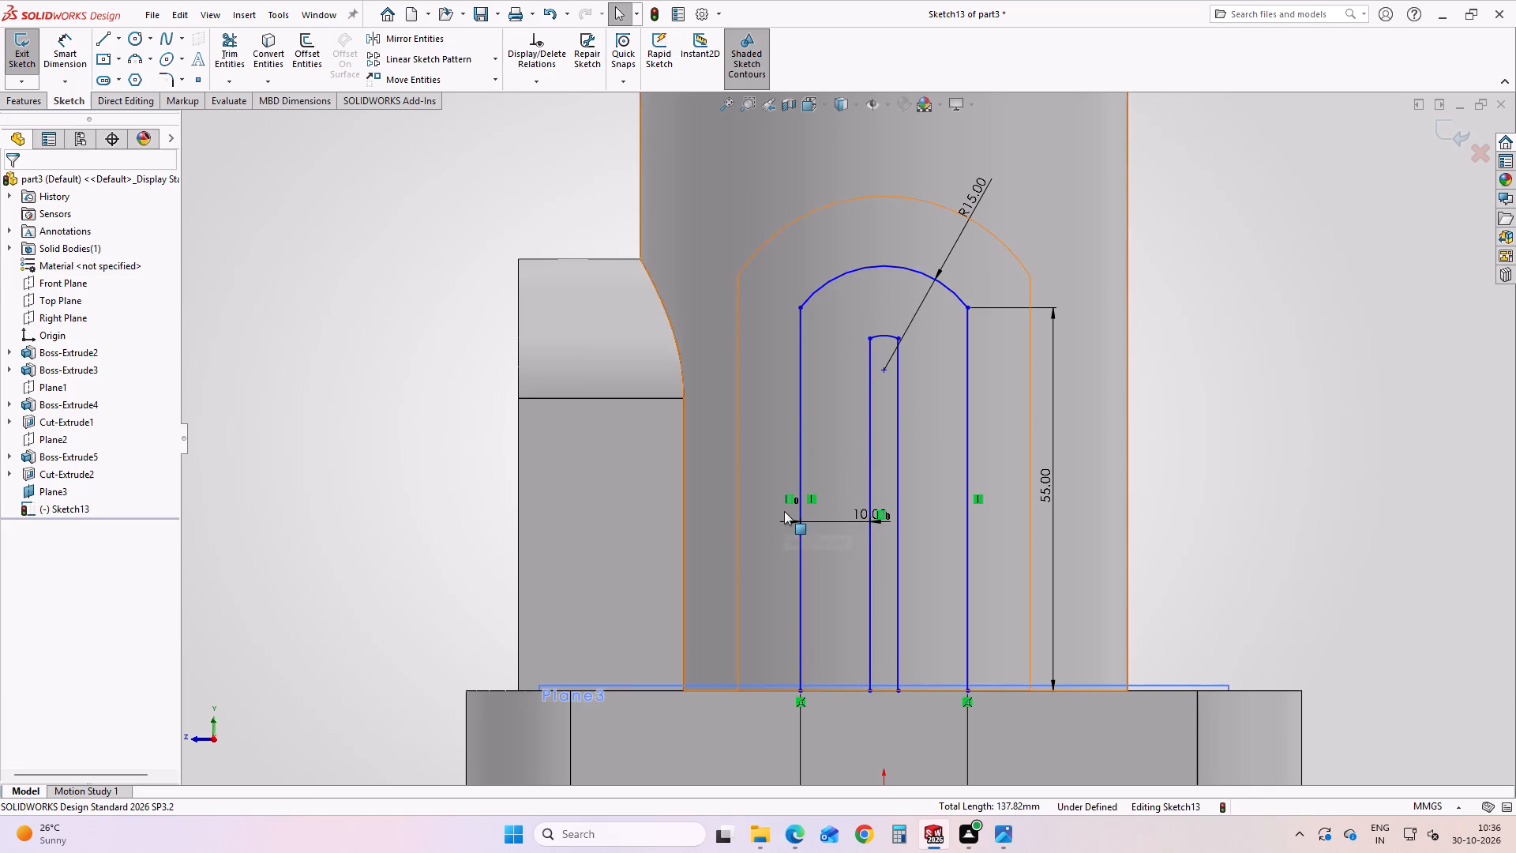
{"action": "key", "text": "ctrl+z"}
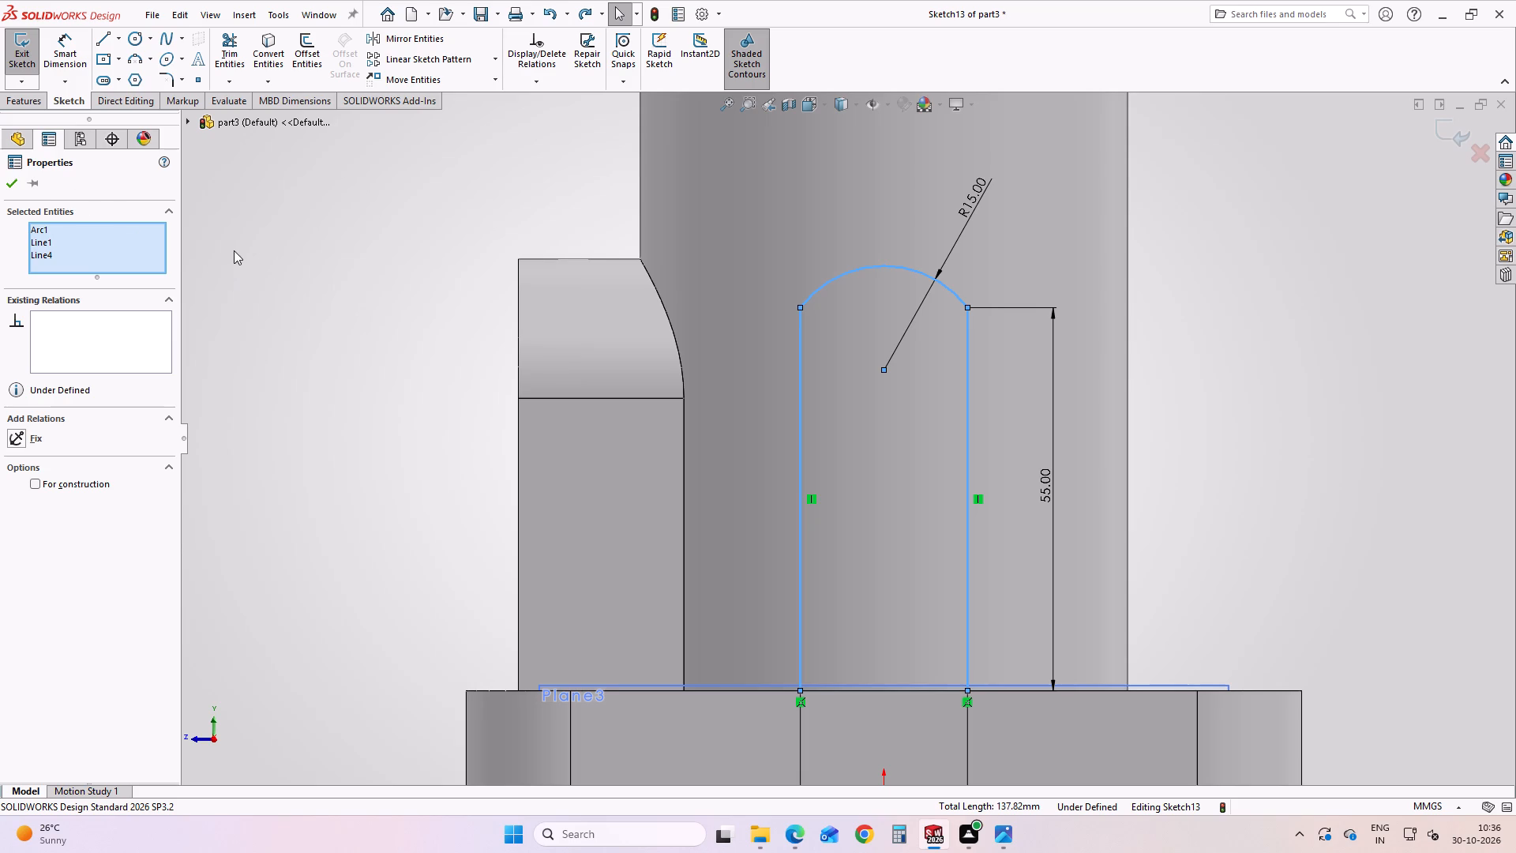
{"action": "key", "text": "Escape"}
Offset the arc and both vertical lines outward by 10 mm with the direction reversed, checking the wall thickness against the reference image.
{"action": "left_click", "coordinate": [302, 51]}
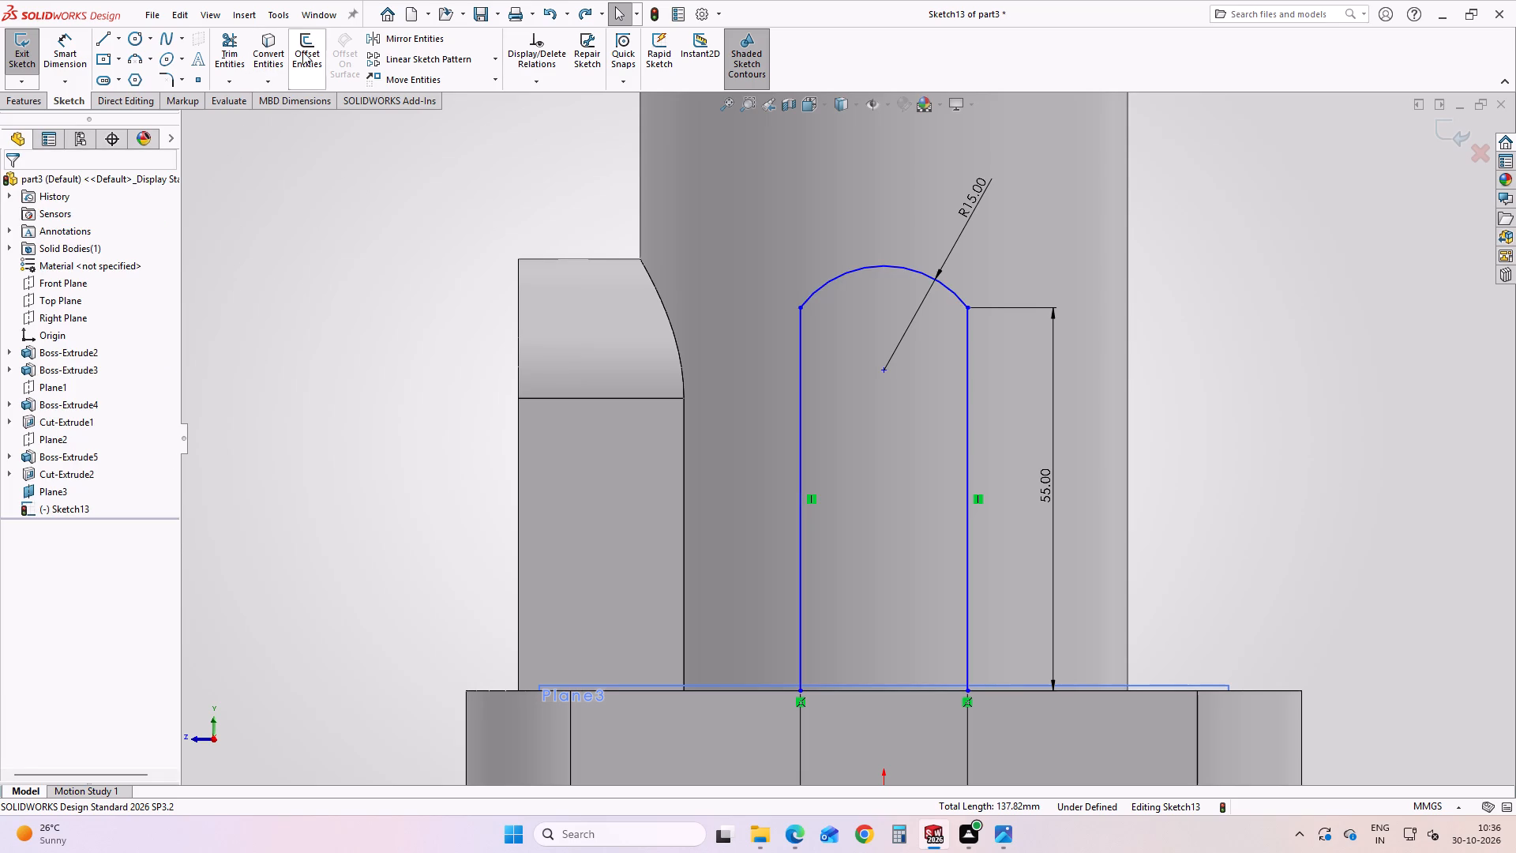
{"action": "left_click", "coordinate": [863, 272]}
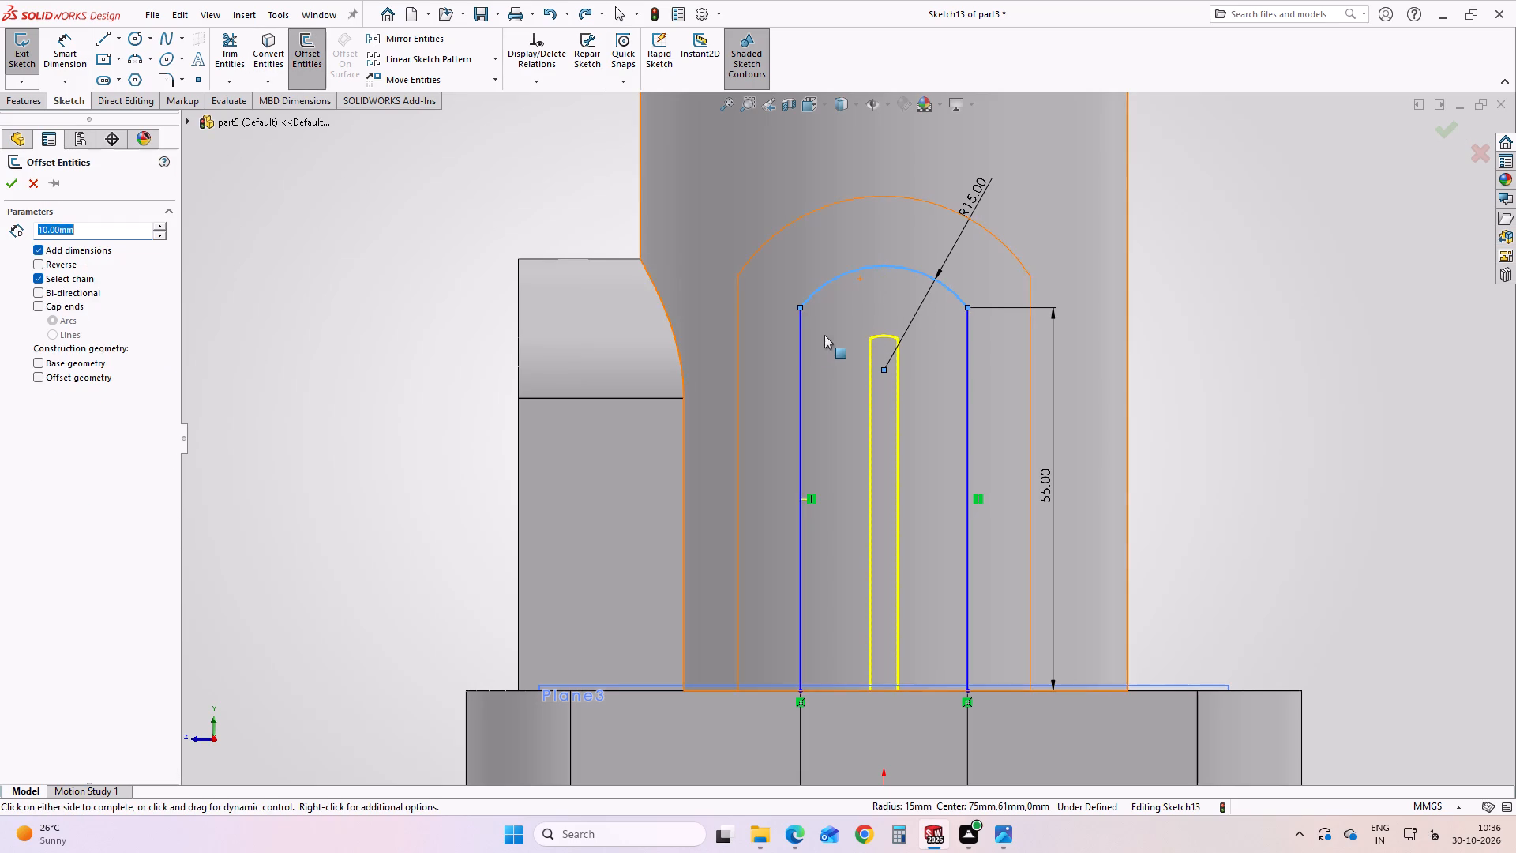
{"action": "left_click", "coordinate": [797, 346]}
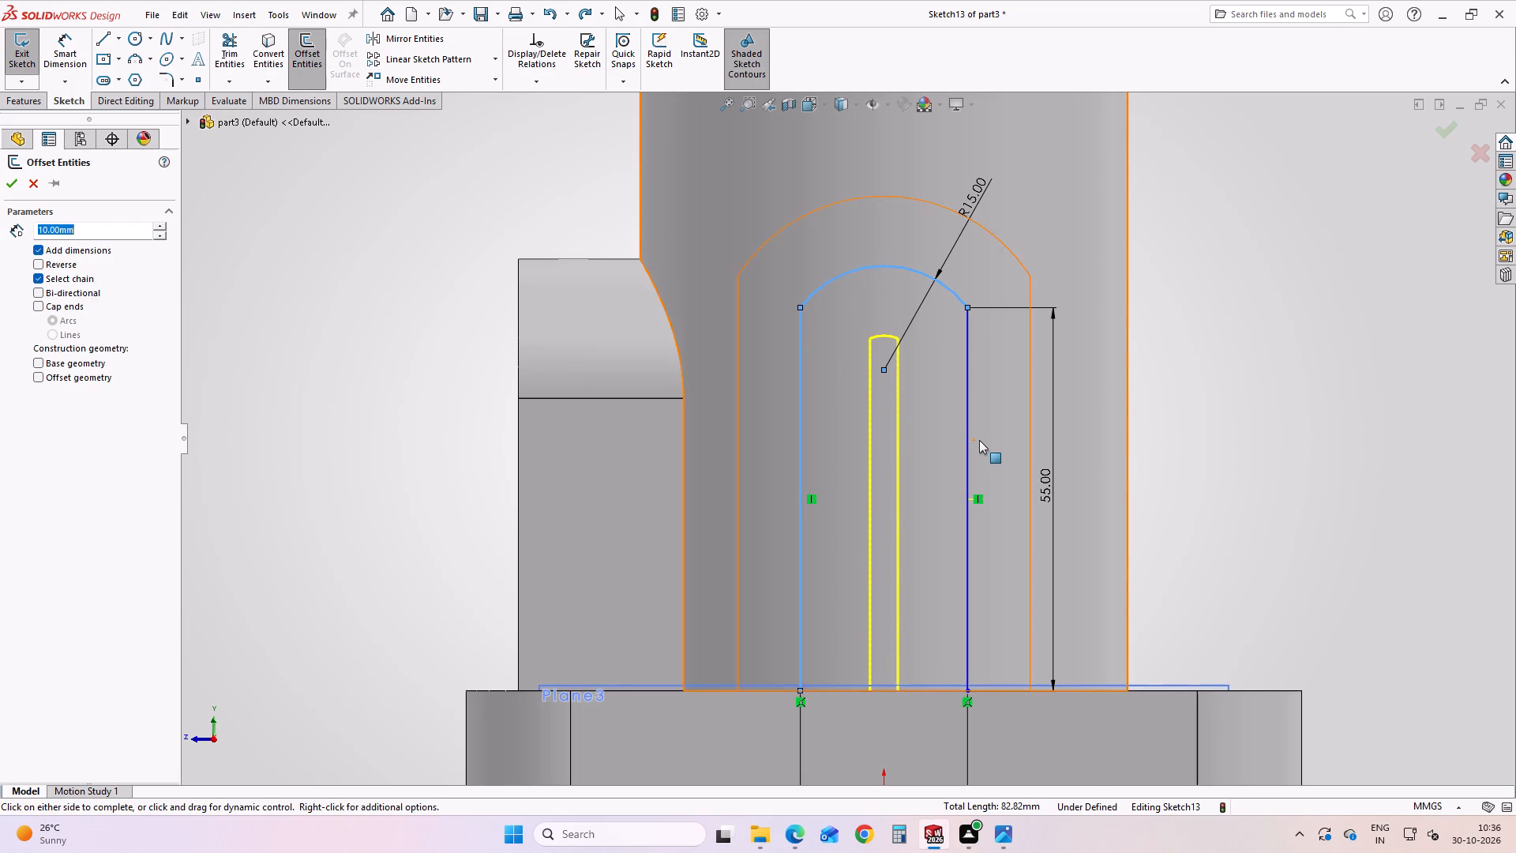
{"action": "left_click", "coordinate": [968, 424]}
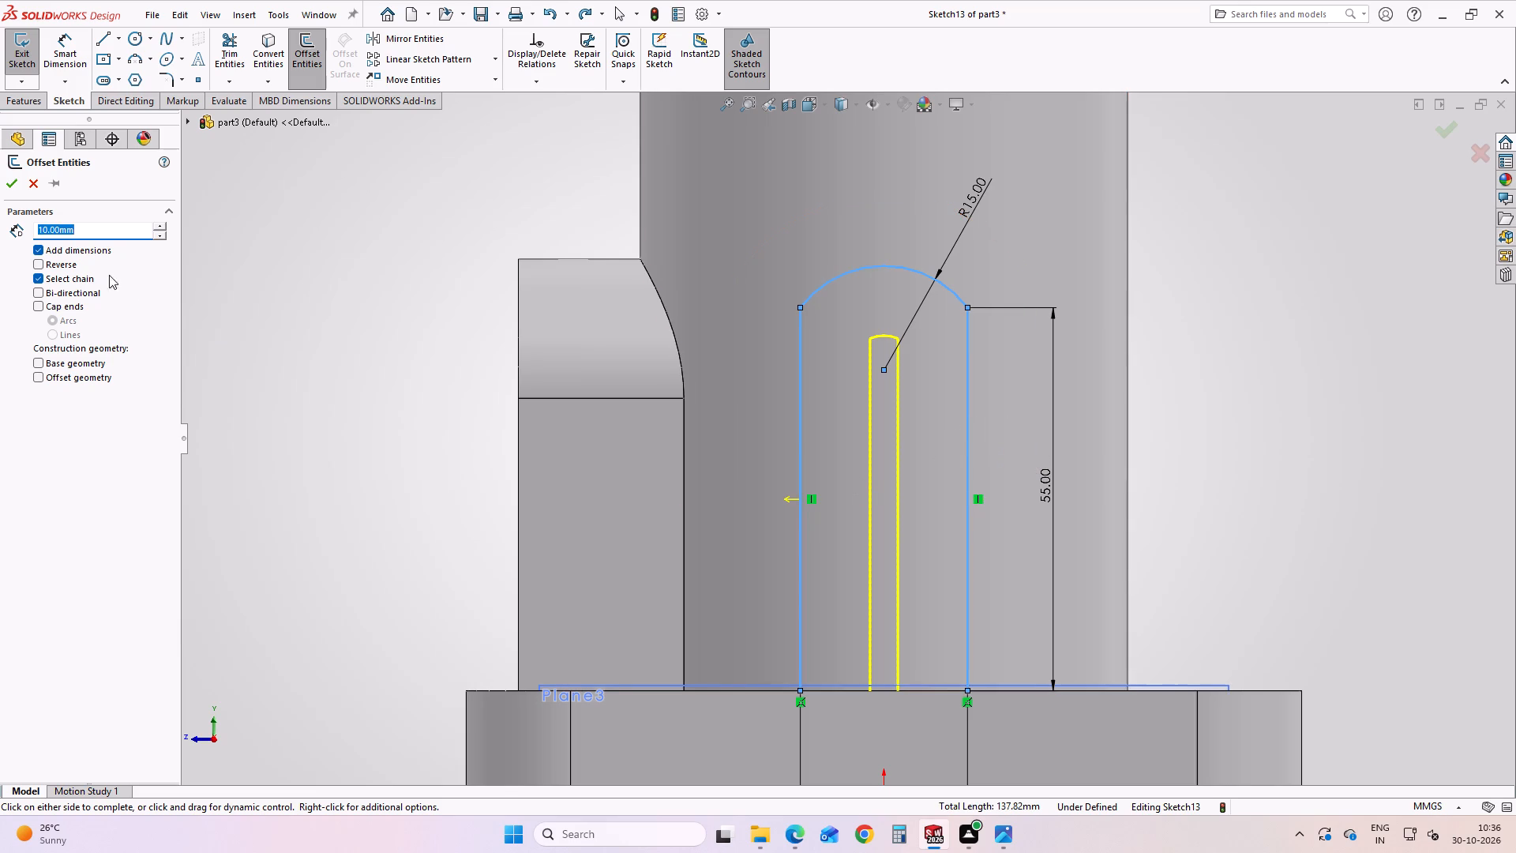
{"action": "left_click", "coordinate": [64, 265]}
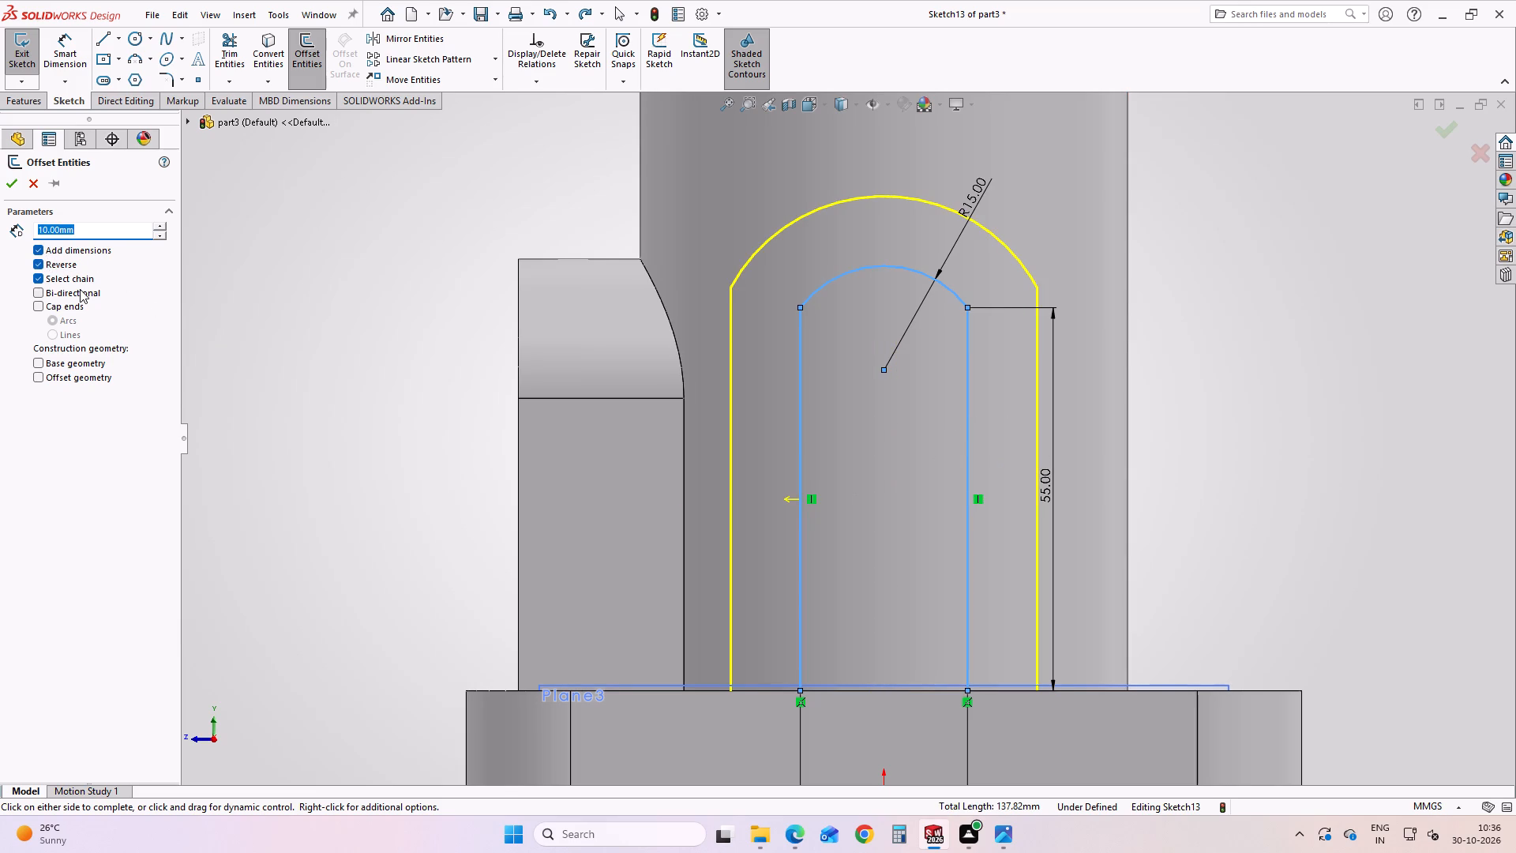
{"action": "type", "text": "25"}
{"action": "key", "text": "BackSpace"}
{"action": "key", "text": "BackSpace"}
{"action": "type", "text": "10"}
{"action": "key", "text": "Return"}
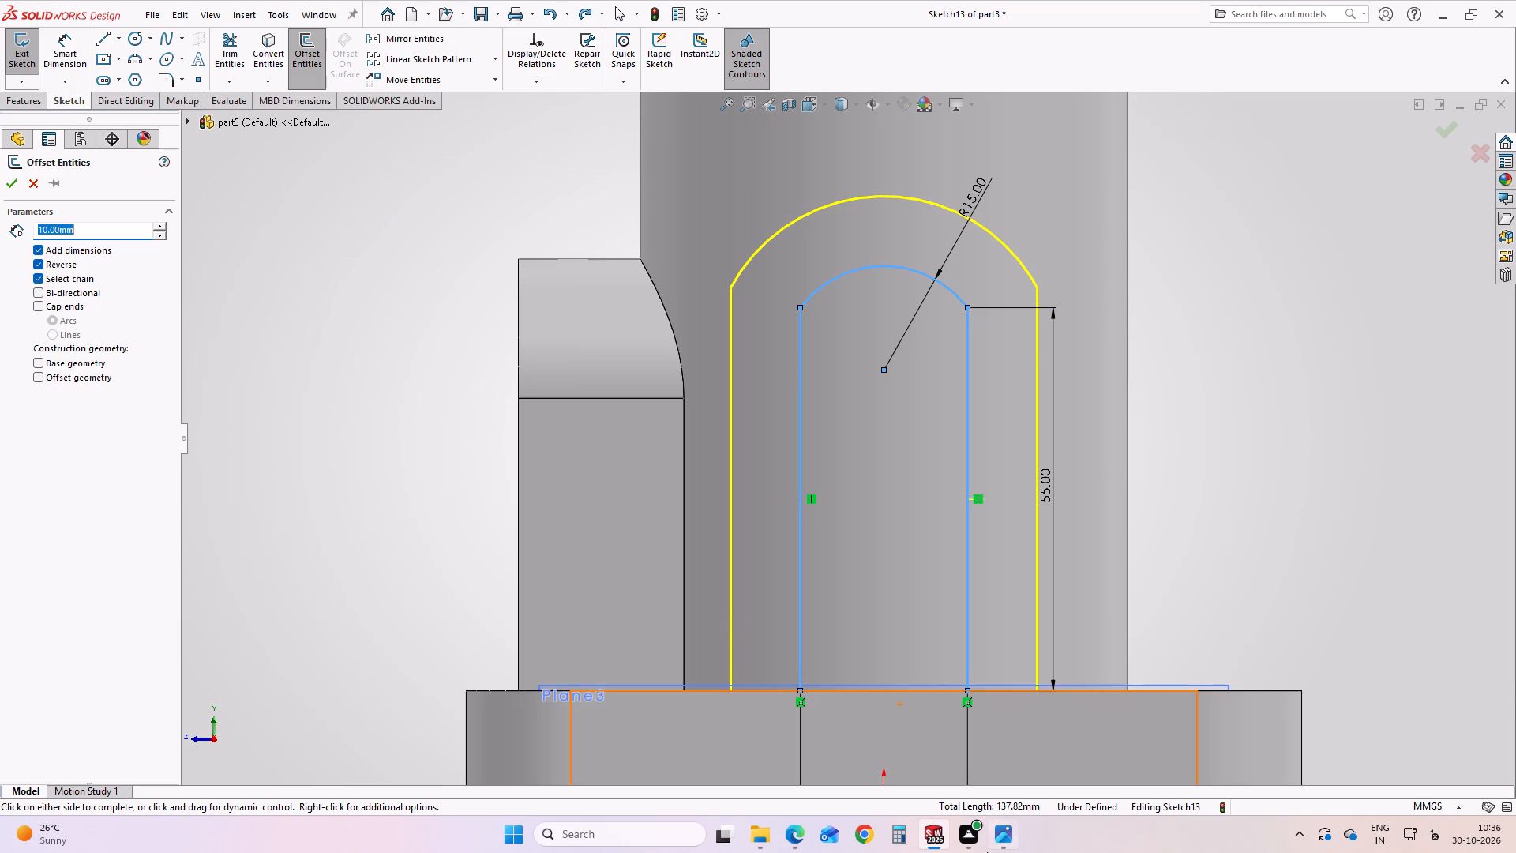
{"action": "left_click", "coordinate": [987, 852]}
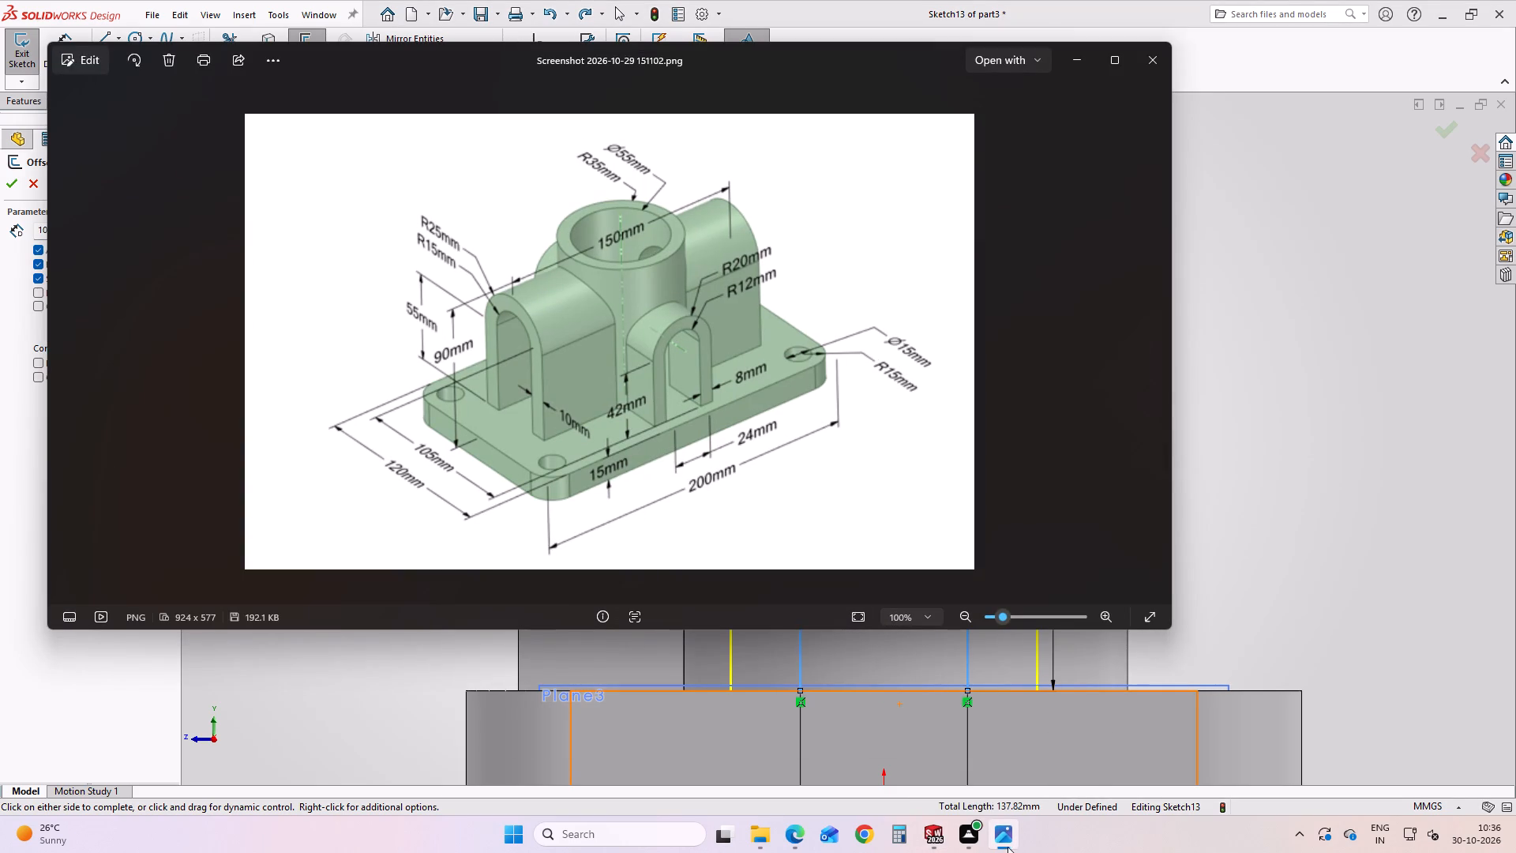
{"action": "left_click", "coordinate": [1010, 833]}
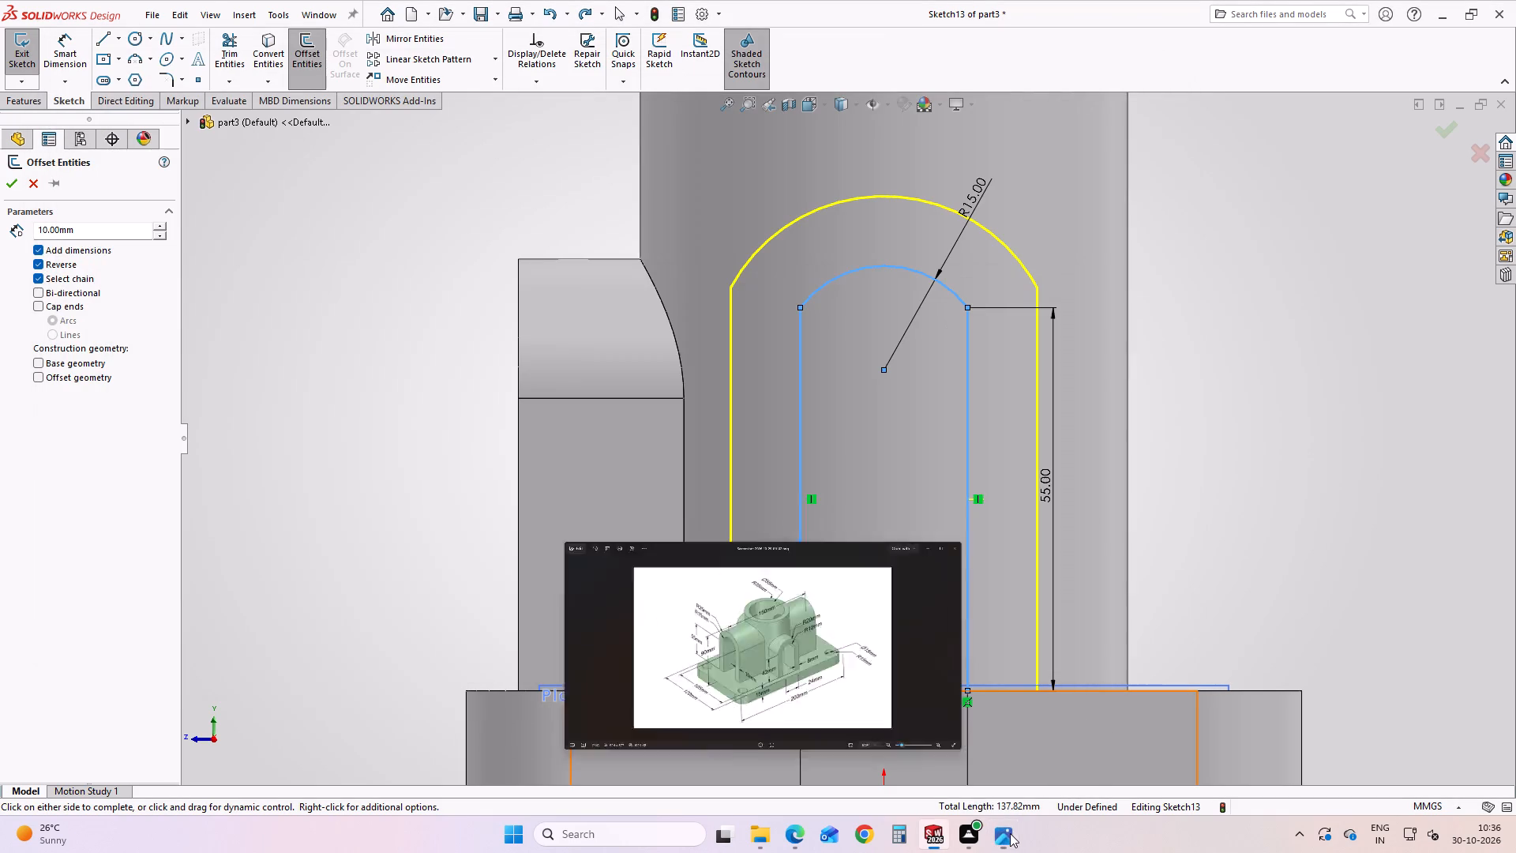
{"action": "left_click", "coordinate": [2, 179]}
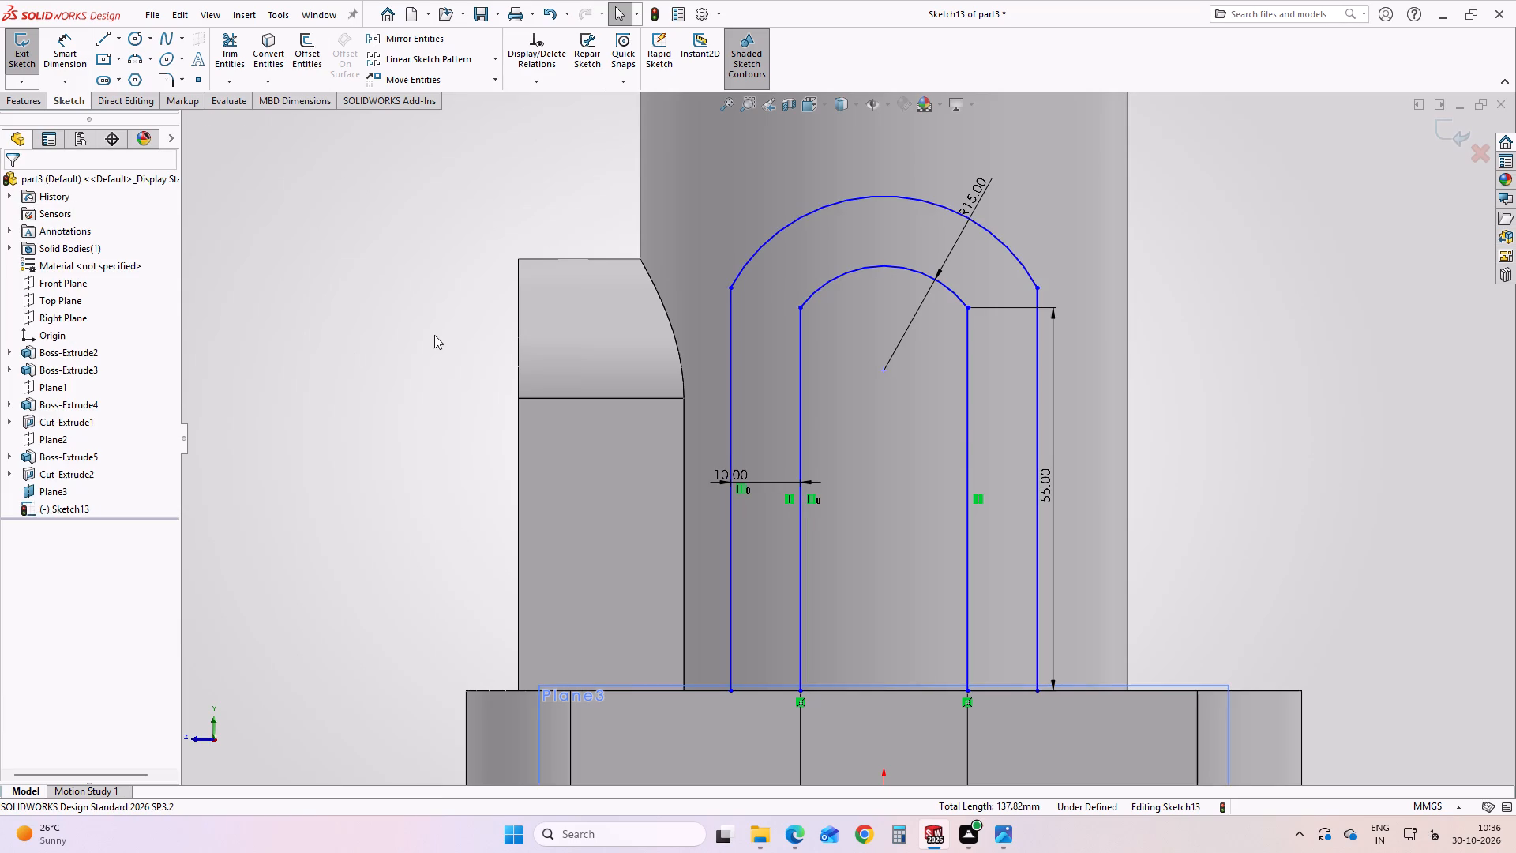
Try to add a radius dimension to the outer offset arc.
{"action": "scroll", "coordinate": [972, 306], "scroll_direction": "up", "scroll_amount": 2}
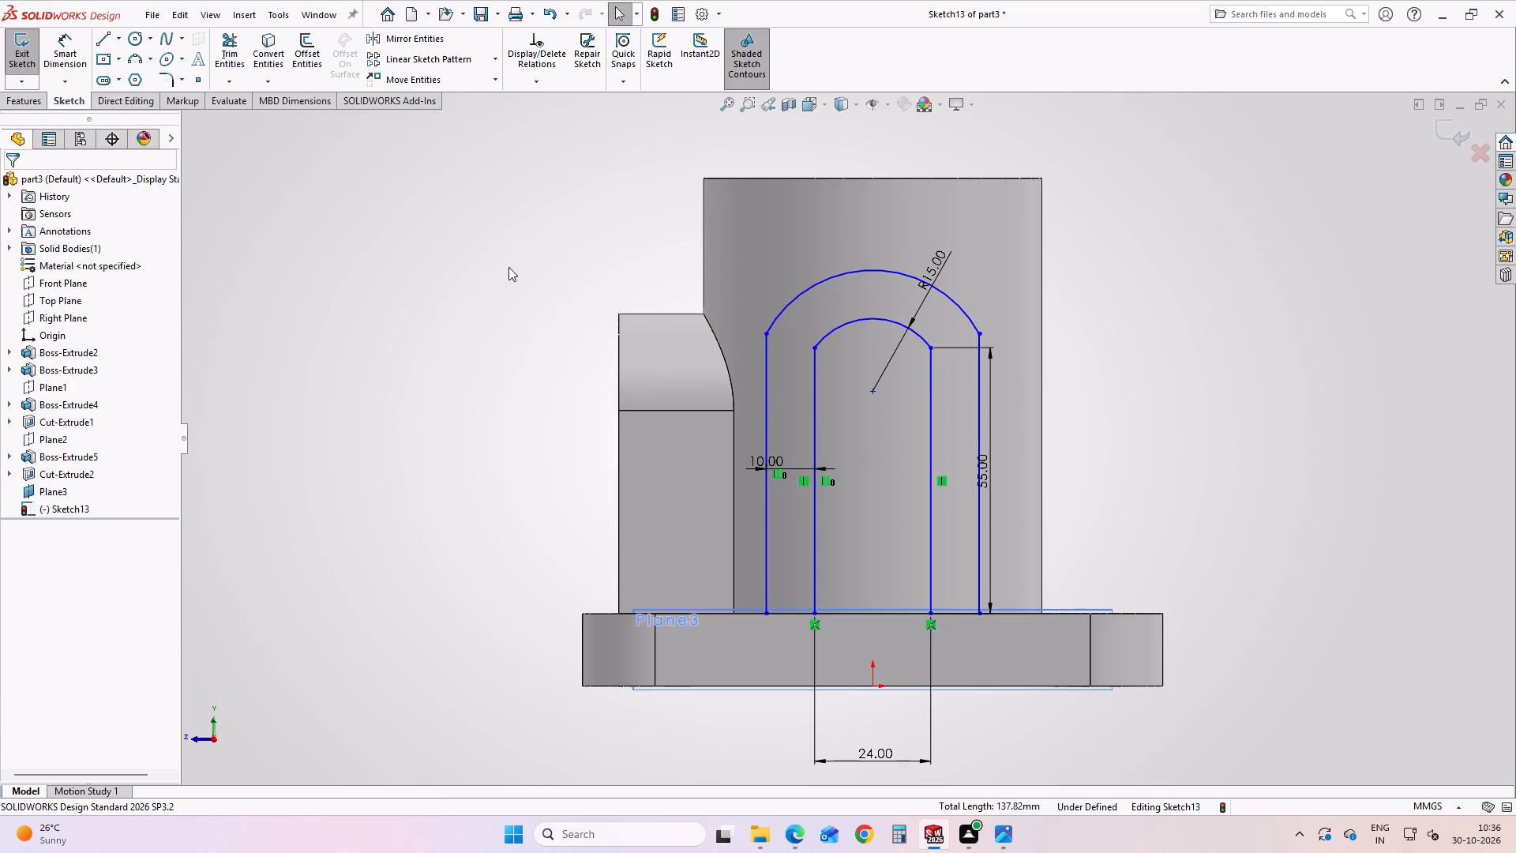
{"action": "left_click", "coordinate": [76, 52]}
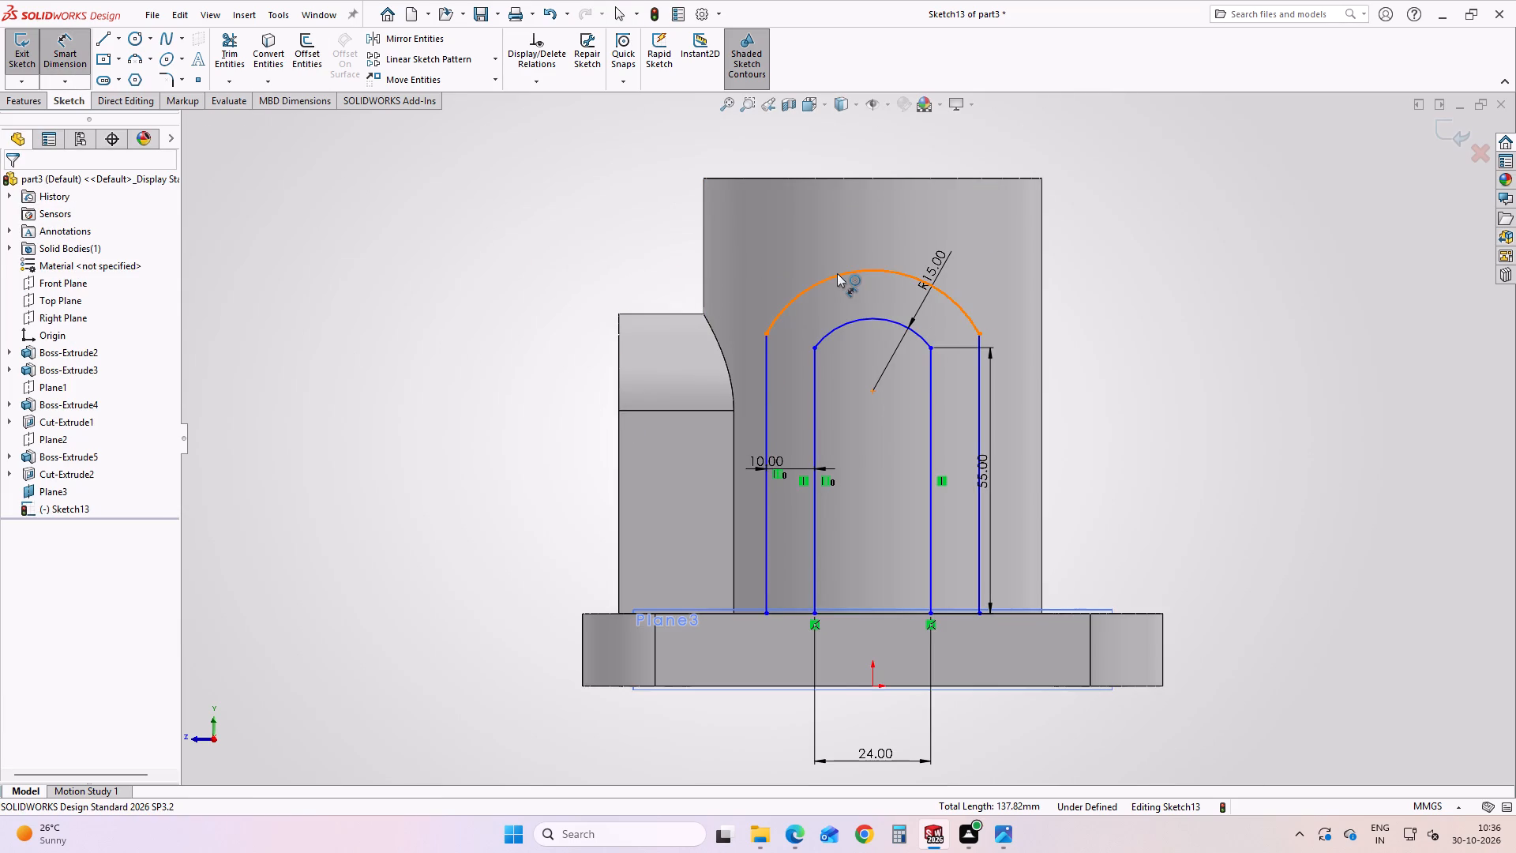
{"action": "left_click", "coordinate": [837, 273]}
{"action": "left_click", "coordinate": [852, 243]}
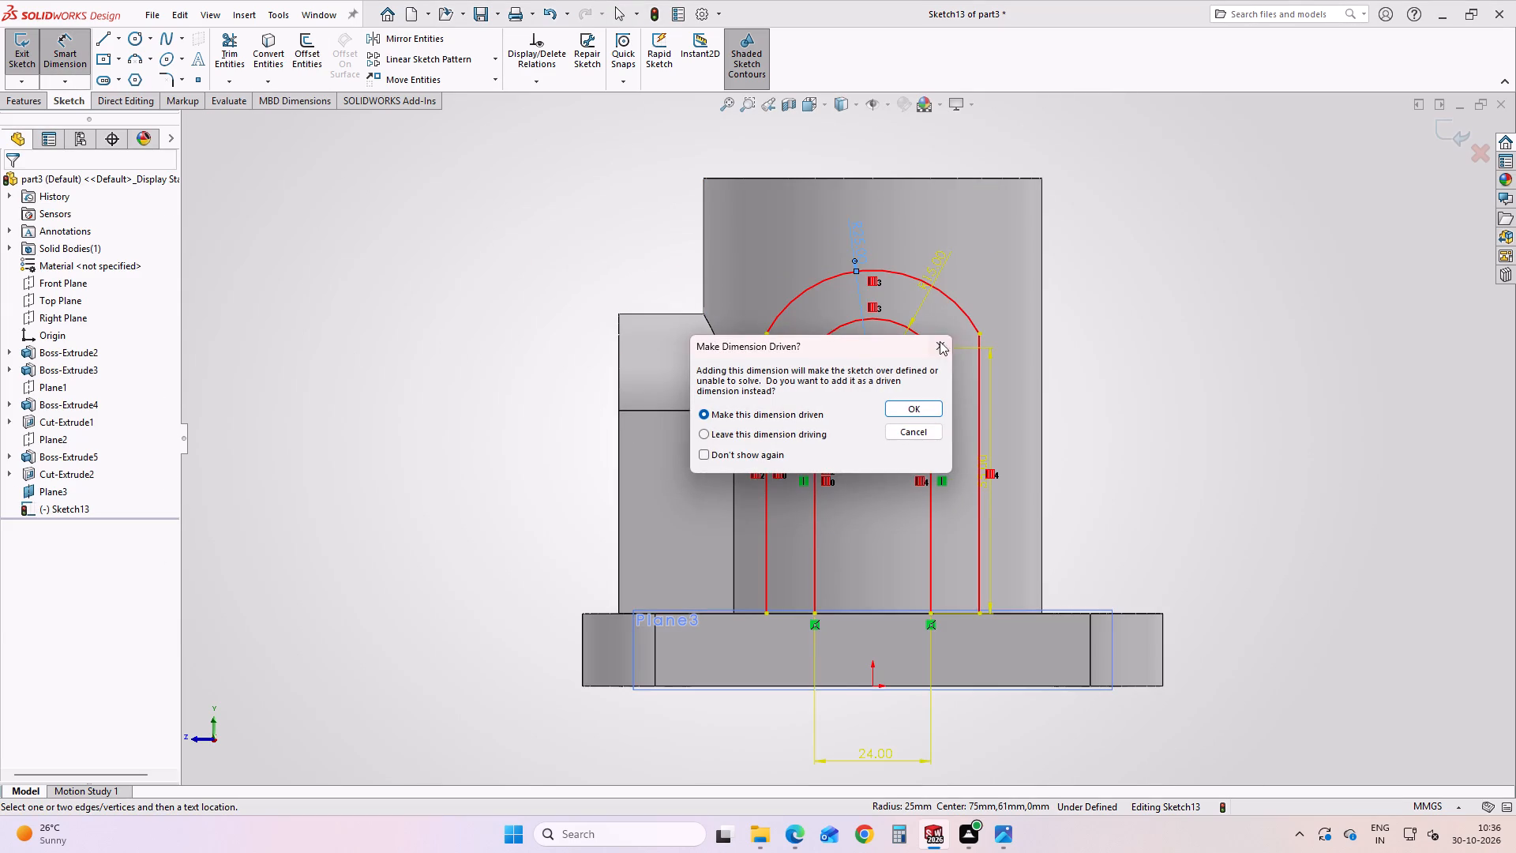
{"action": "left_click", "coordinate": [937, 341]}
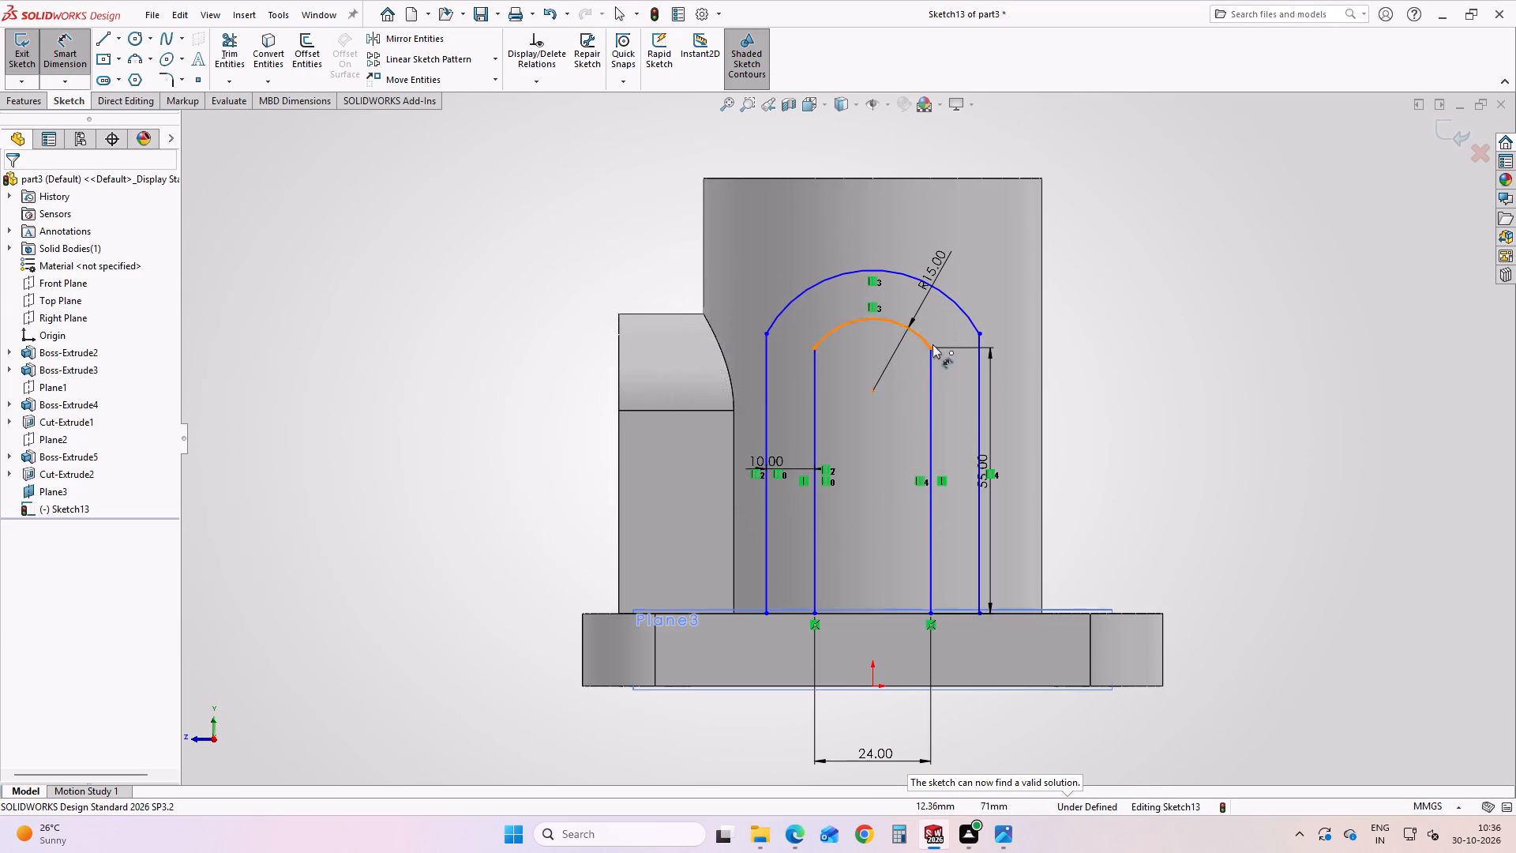
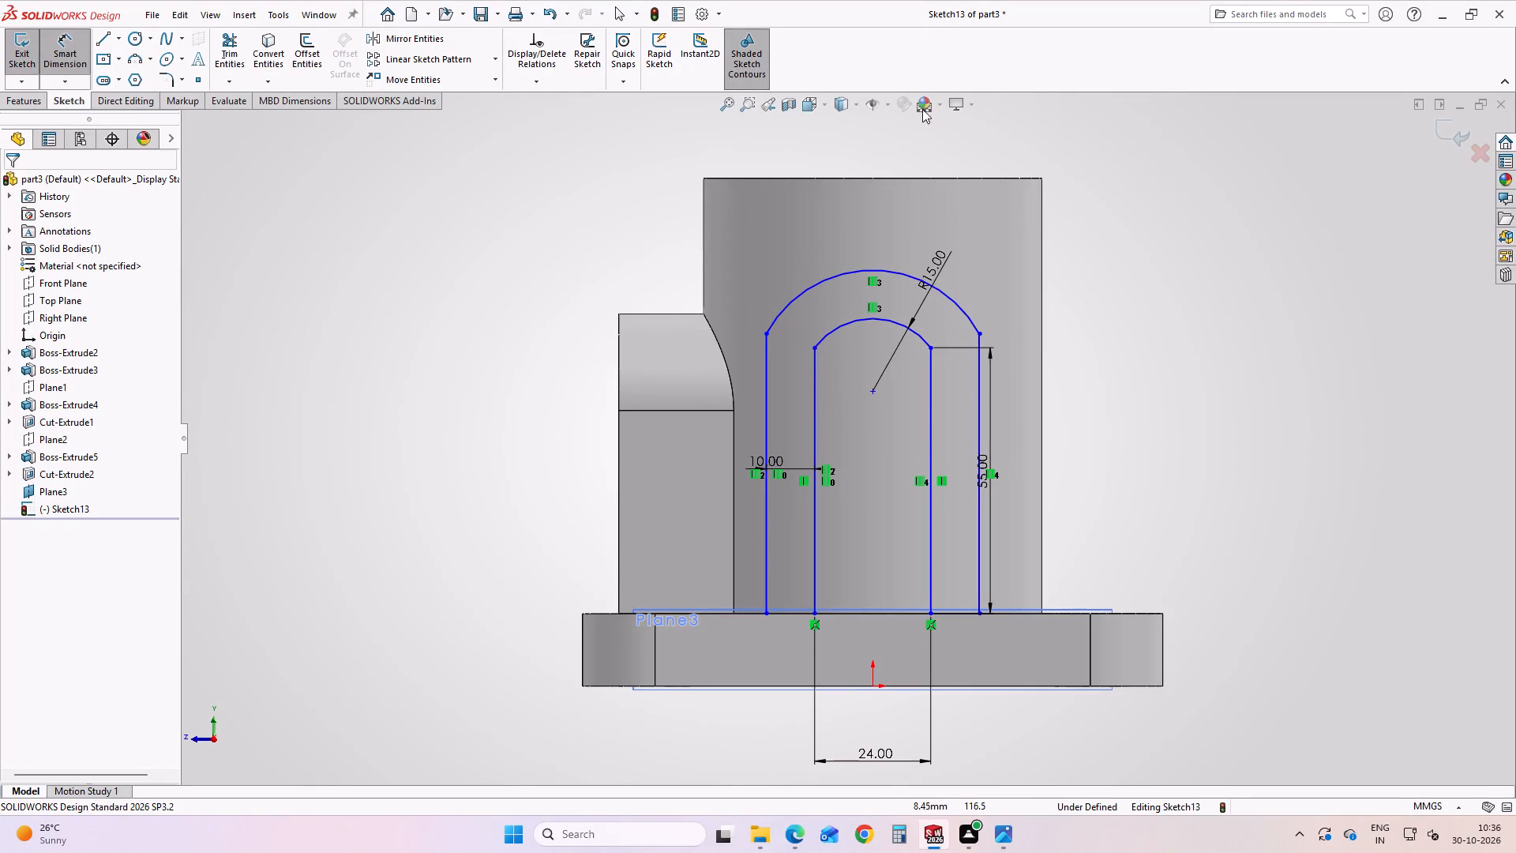
Close the open bottom of the arch profile with a 10 mm horizontal line under each leg, joining the inner and outer verticals.
{"action": "left_click", "coordinate": [108, 43]}
{"action": "scroll", "coordinate": [782, 584], "scroll_direction": "down", "scroll_amount": 4}
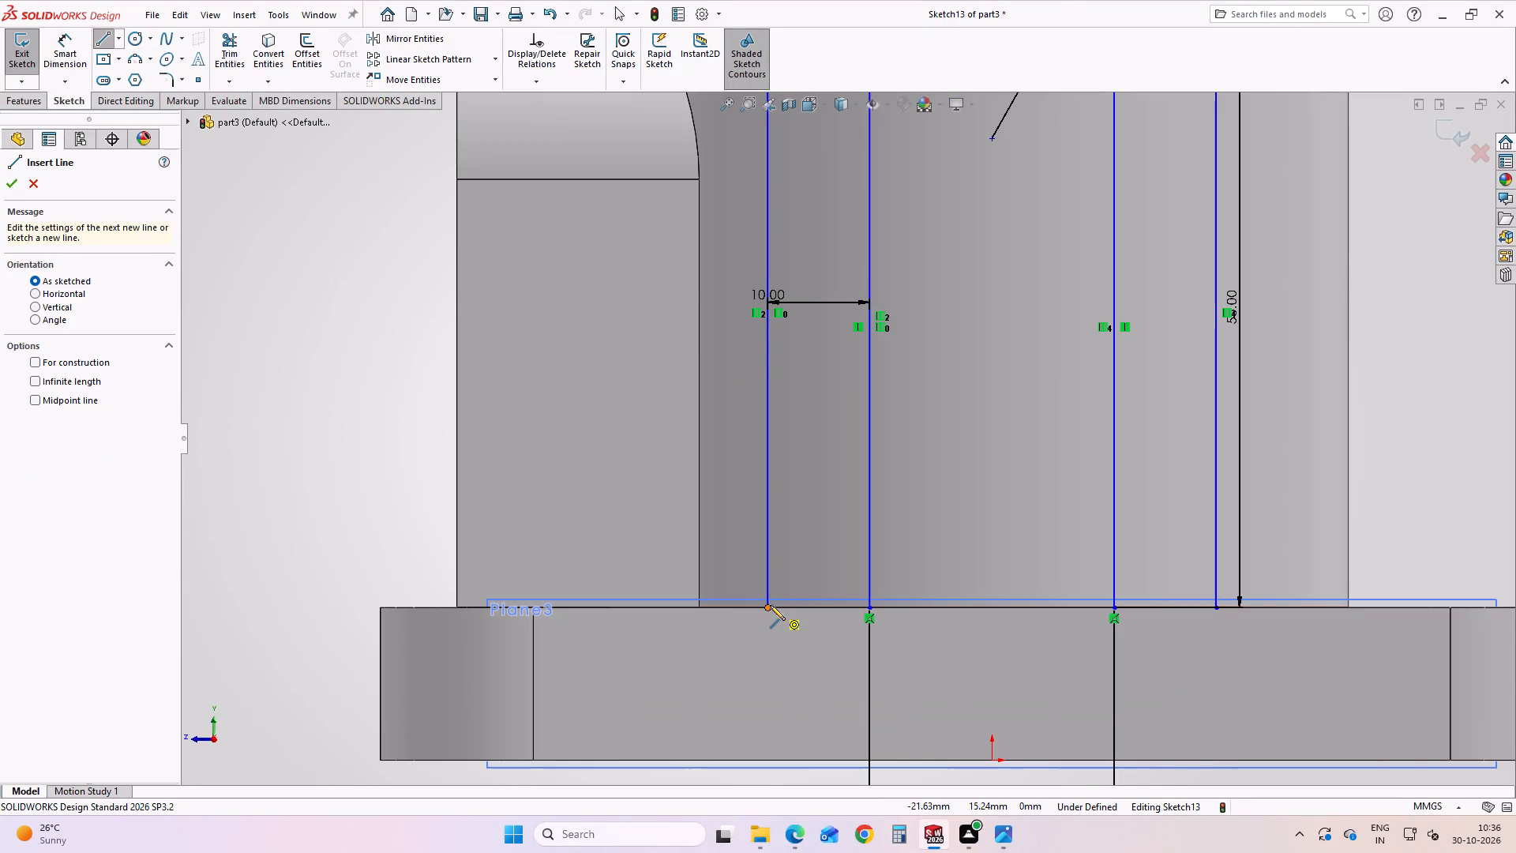
{"action": "left_click", "coordinate": [770, 606]}
{"action": "left_click", "coordinate": [869, 606]}
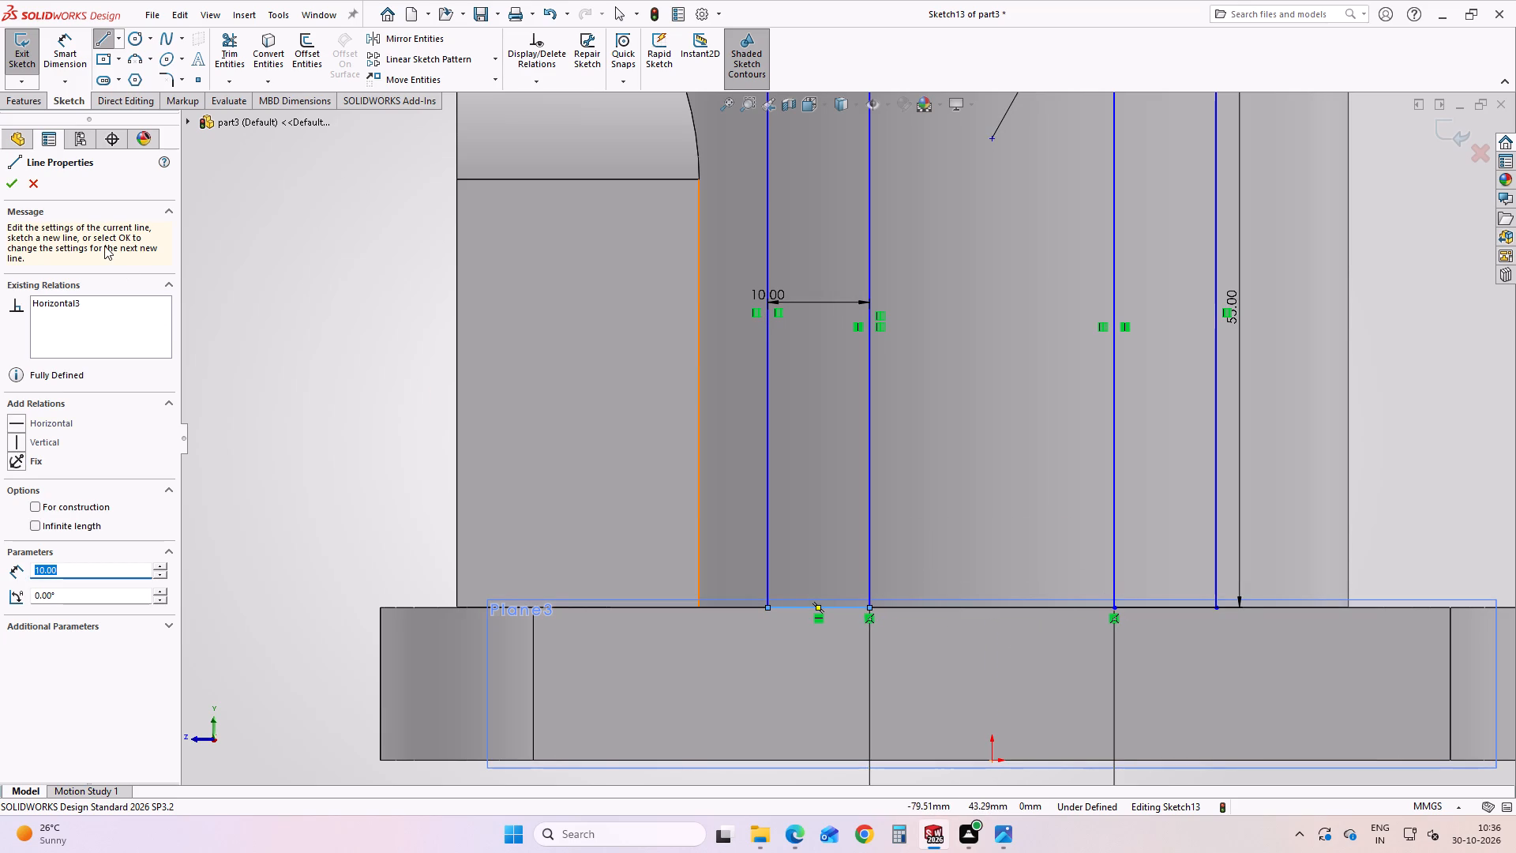
{"action": "key", "text": "Escape"}
{"action": "left_click", "coordinate": [108, 39]}
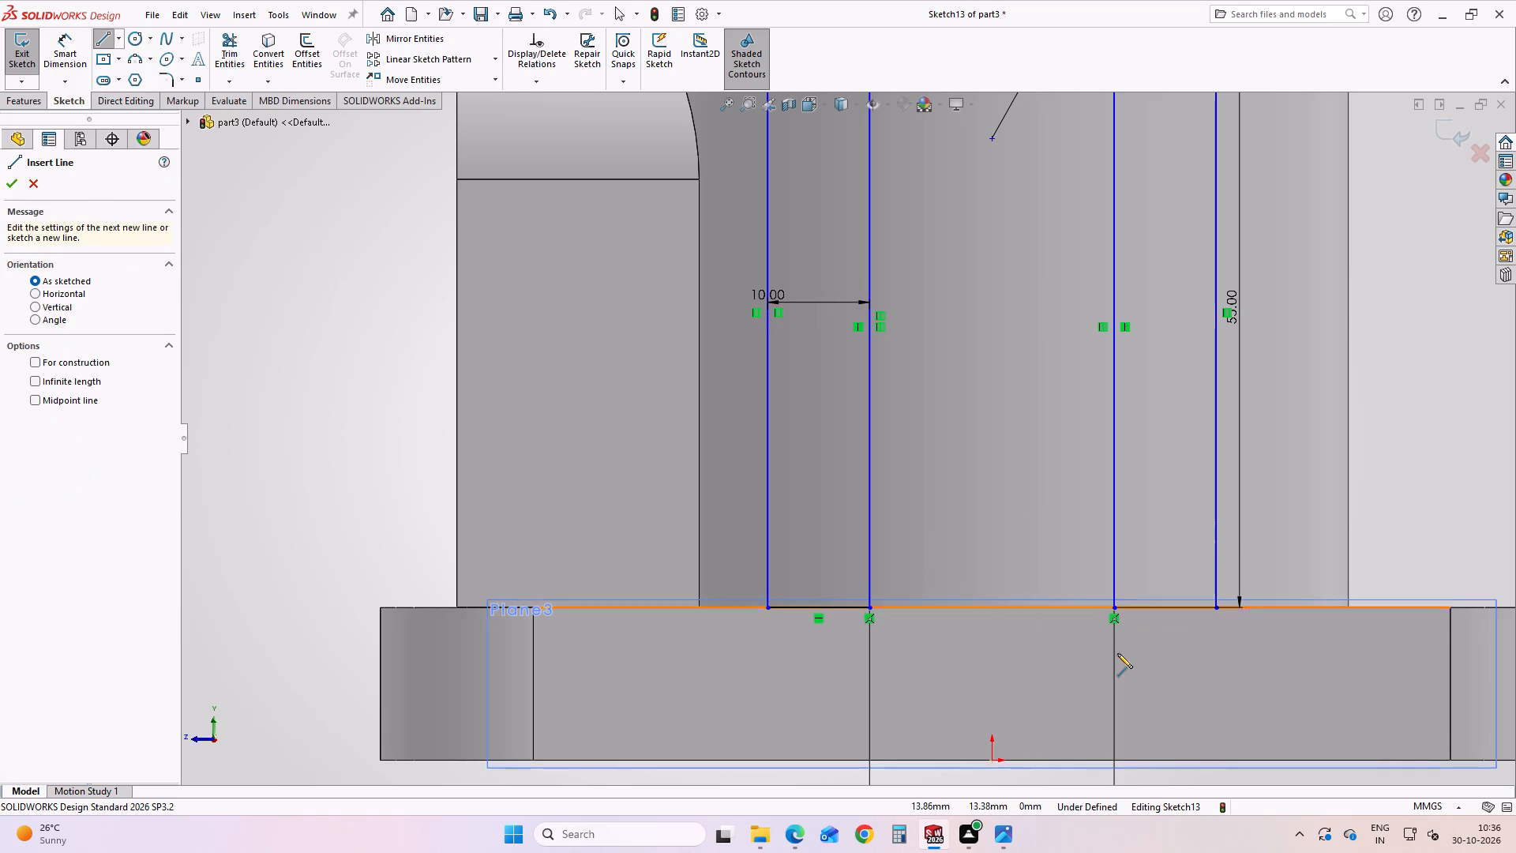
{"action": "left_click", "coordinate": [1113, 609]}
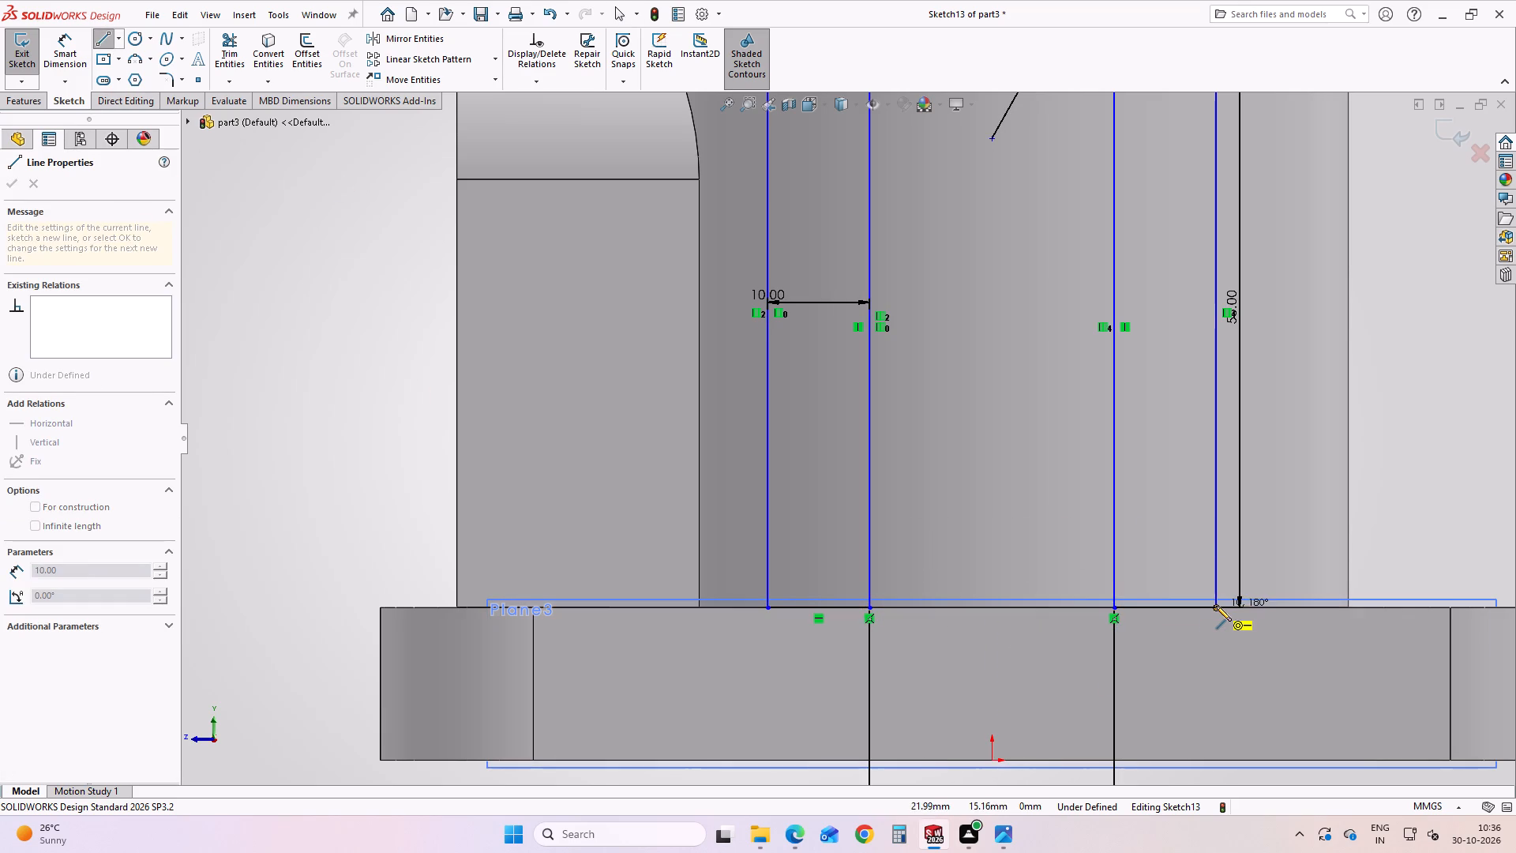
{"action": "left_click", "coordinate": [1216, 610]}
{"action": "key", "text": "Escape"}
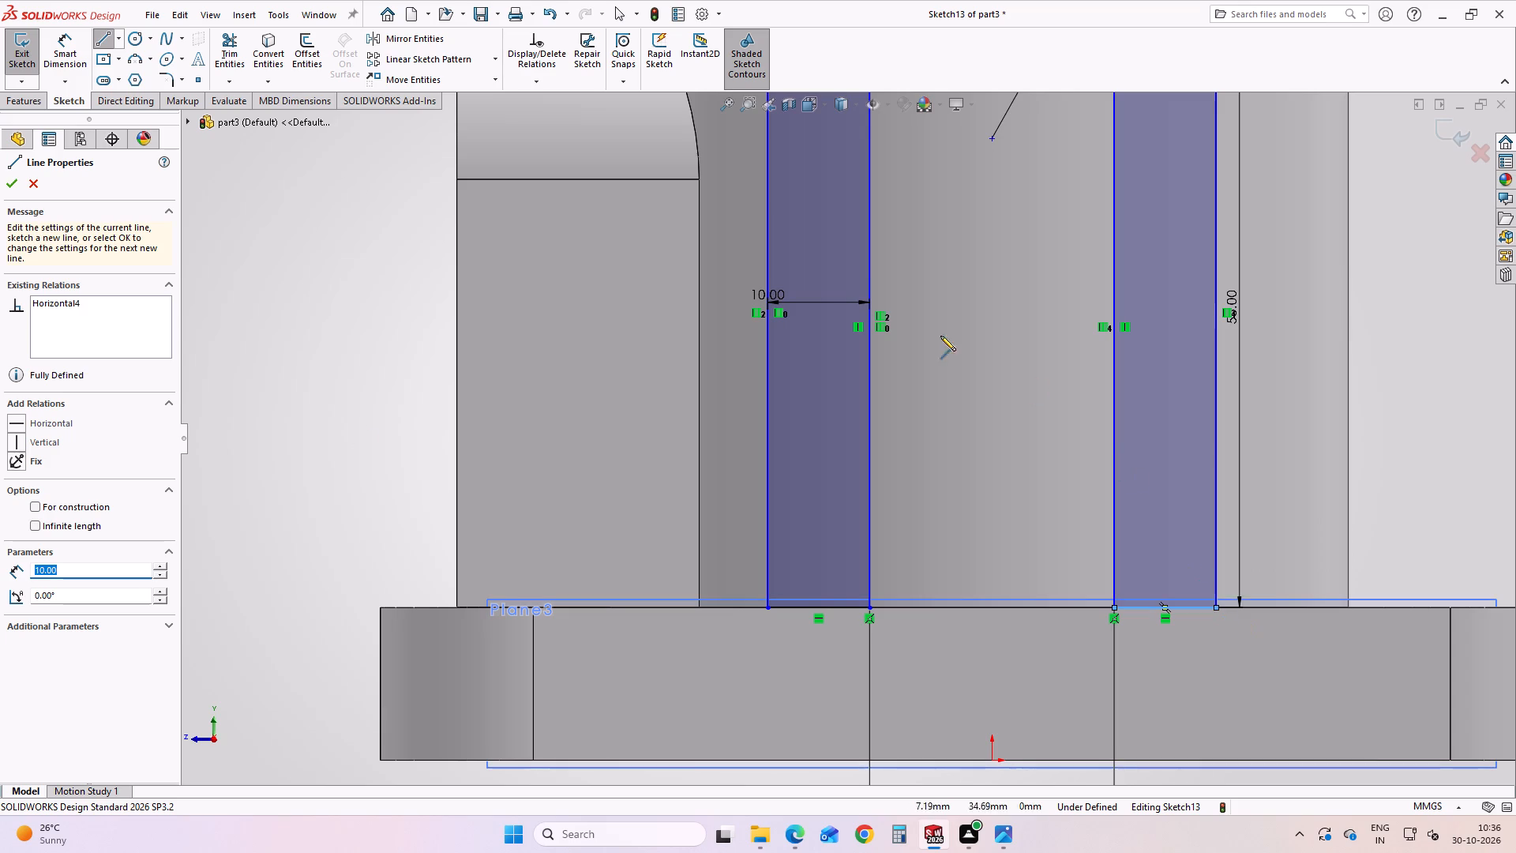
{"action": "left_click", "coordinate": [5, 186]}
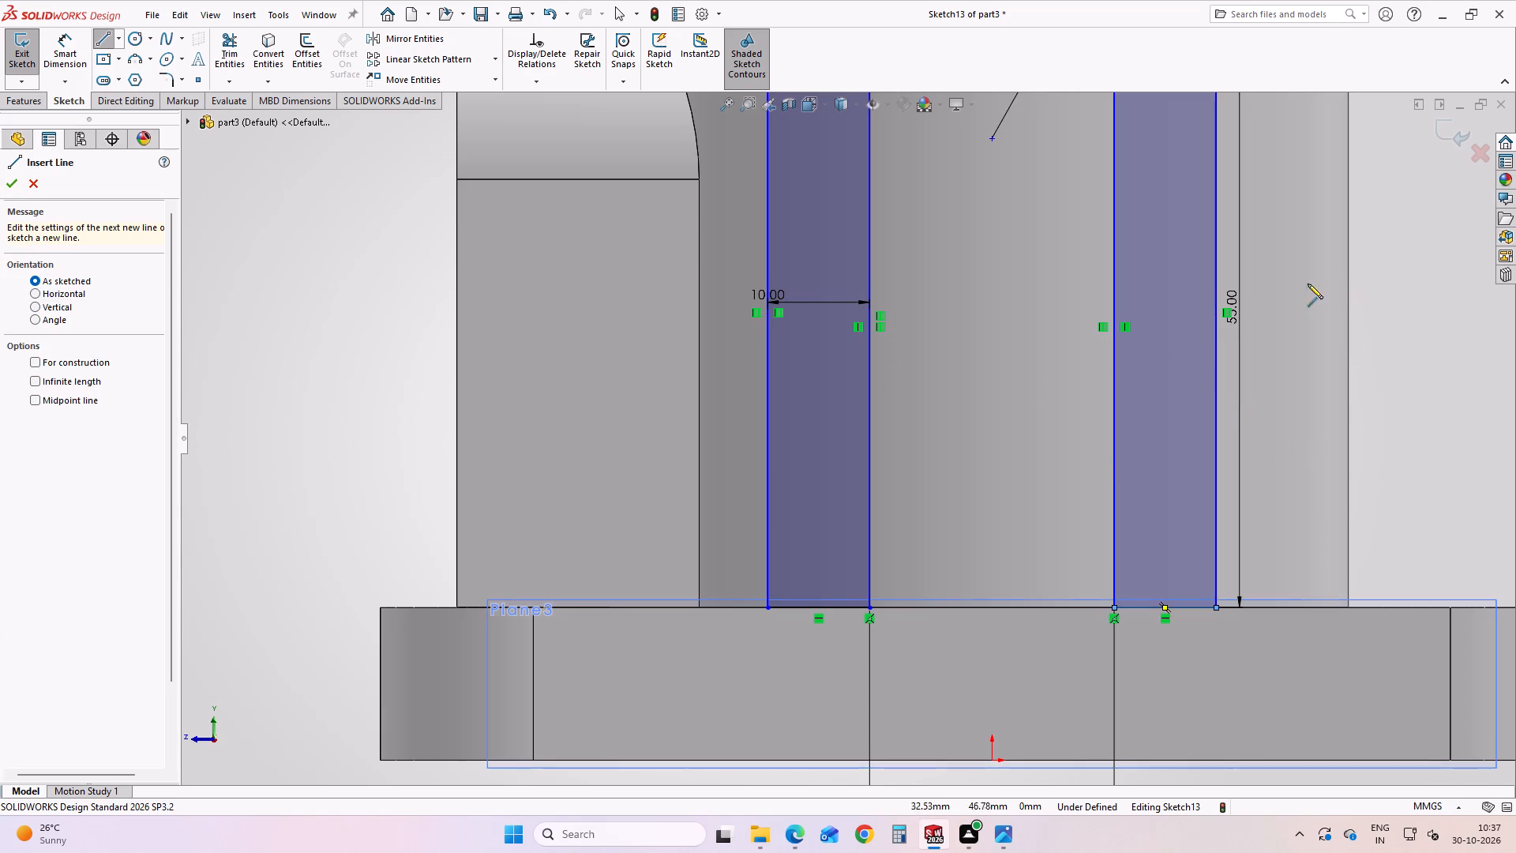
{"action": "left_click", "coordinate": [16, 186]}
Extrude the closed arch profile as a blind boss 47 mm deep, with the direction reversed towards the cylinder.
{"action": "scroll", "coordinate": [1254, 483], "scroll_direction": "up", "scroll_amount": 2}
{"action": "middle_click_drag", "start_coordinate": [1145, 272], "coordinate": [1098, 340]}
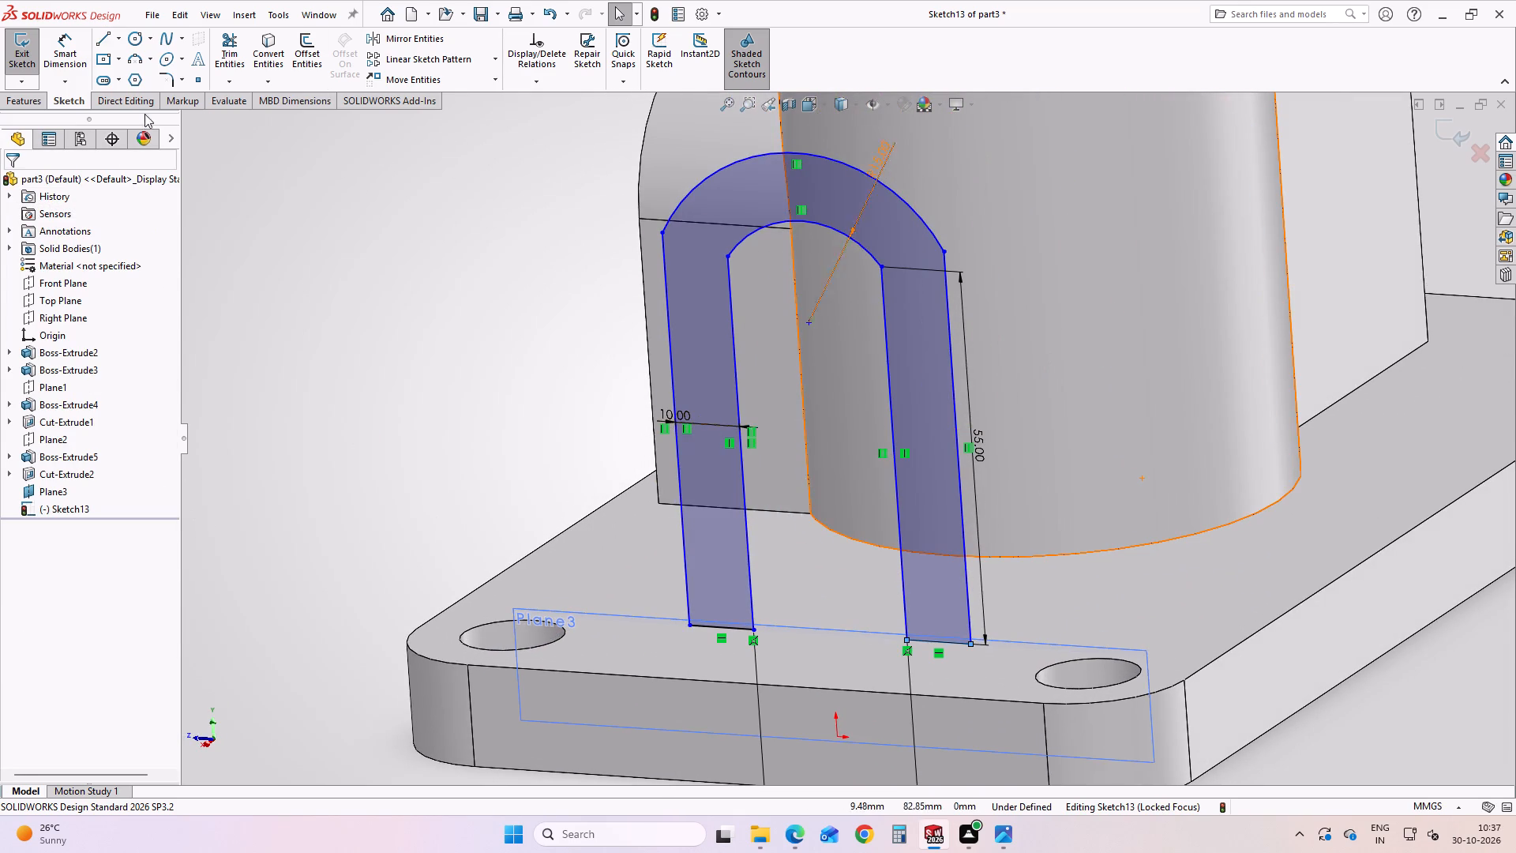
{"action": "left_click", "coordinate": [33, 102]}
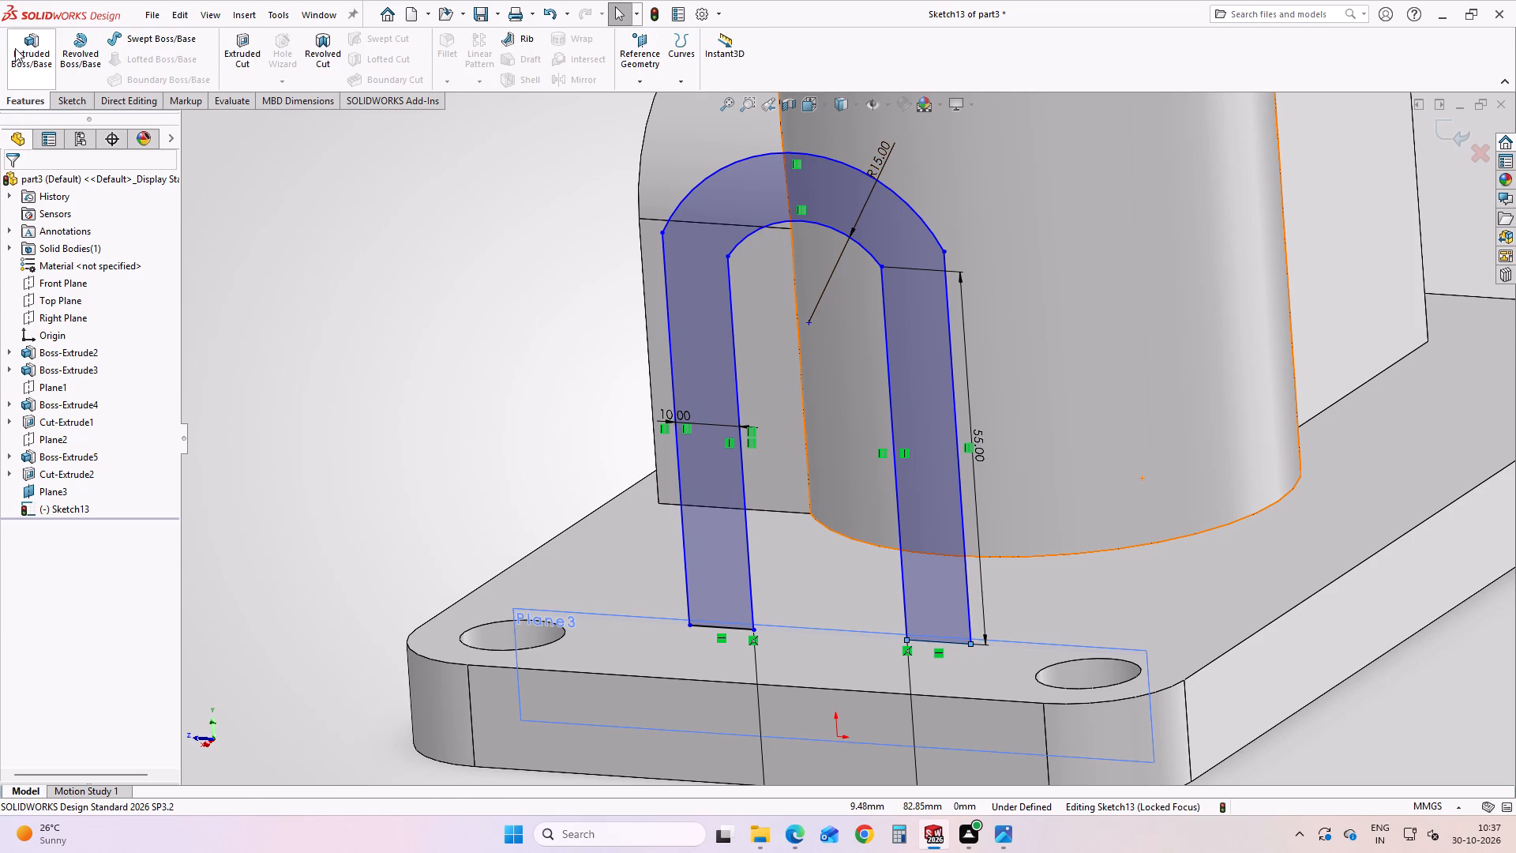
{"action": "left_click", "coordinate": [15, 48]}
{"action": "middle_click_drag", "start_coordinate": [1071, 347], "coordinate": [963, 483]}
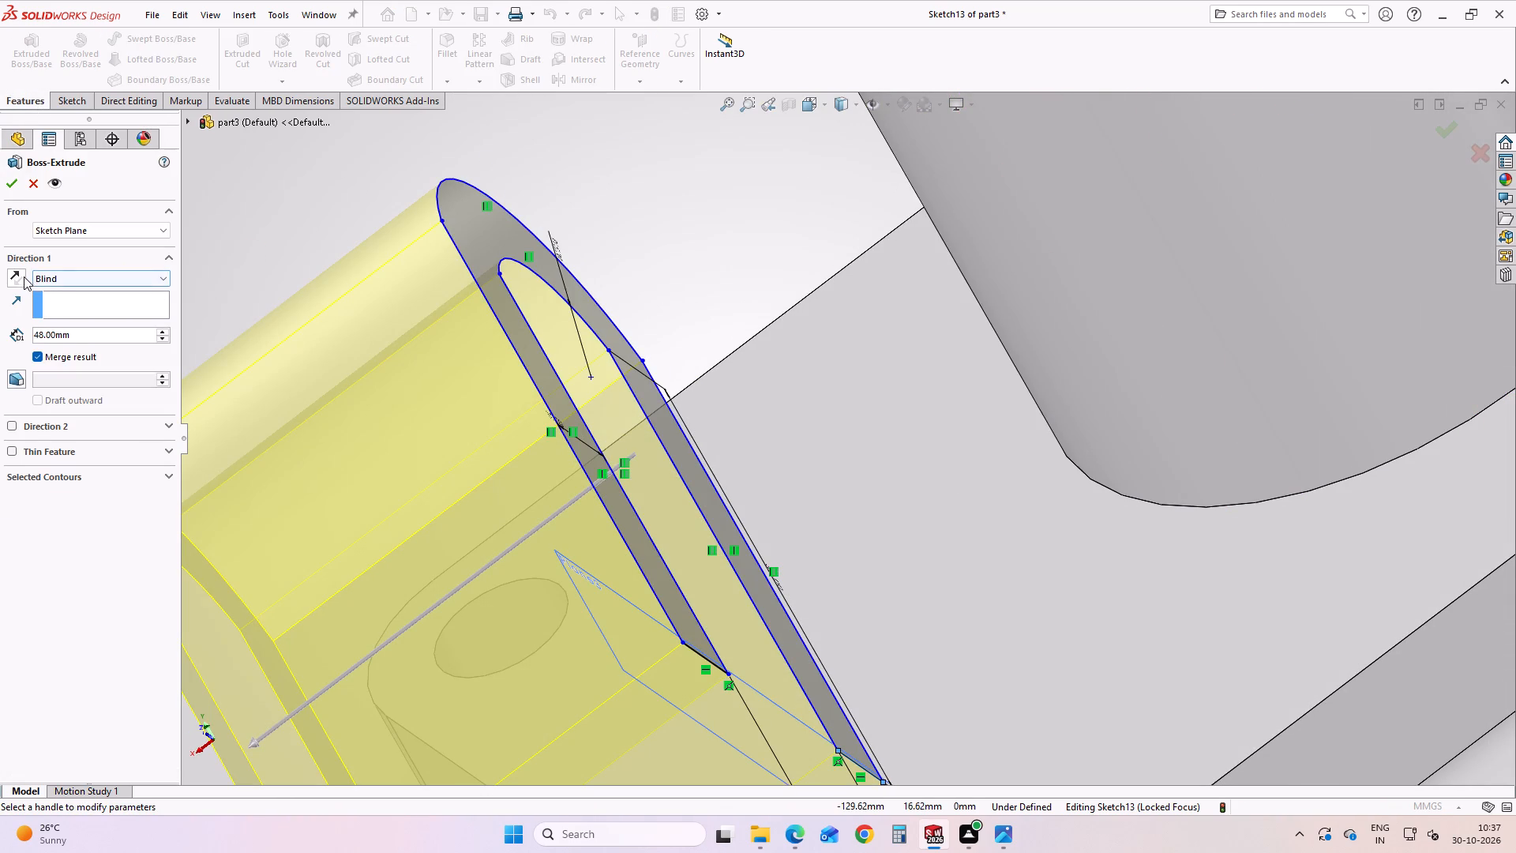
{"action": "left_click", "coordinate": [21, 277]}
{"action": "scroll", "coordinate": [511, 344], "scroll_direction": "up", "scroll_amount": 2}
{"action": "scroll", "coordinate": [871, 271], "scroll_direction": "up", "scroll_amount": 1}
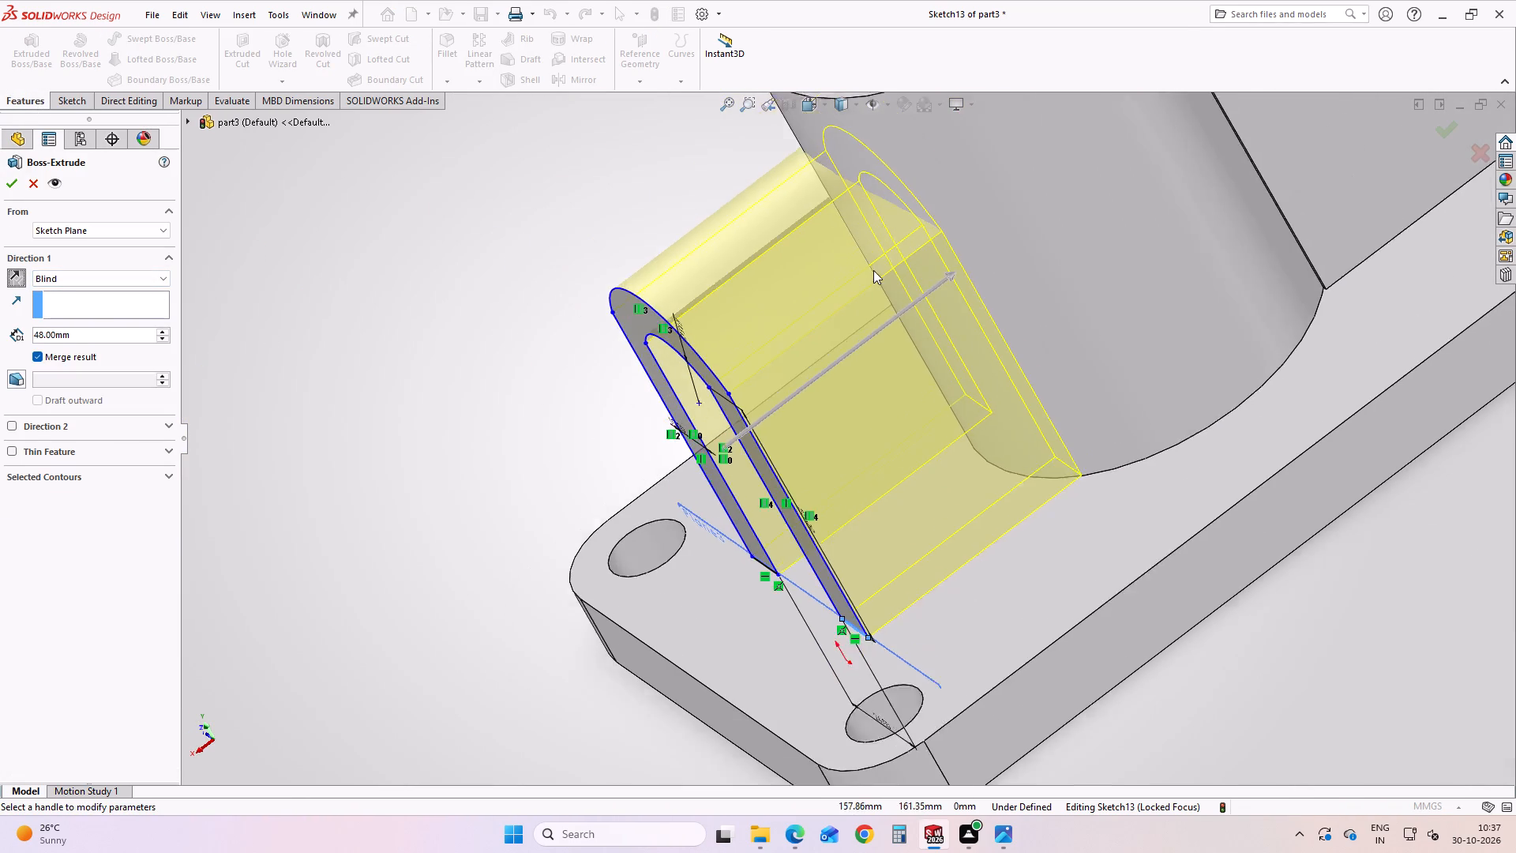
{"action": "scroll", "coordinate": [873, 270], "scroll_direction": "up", "scroll_amount": 2}
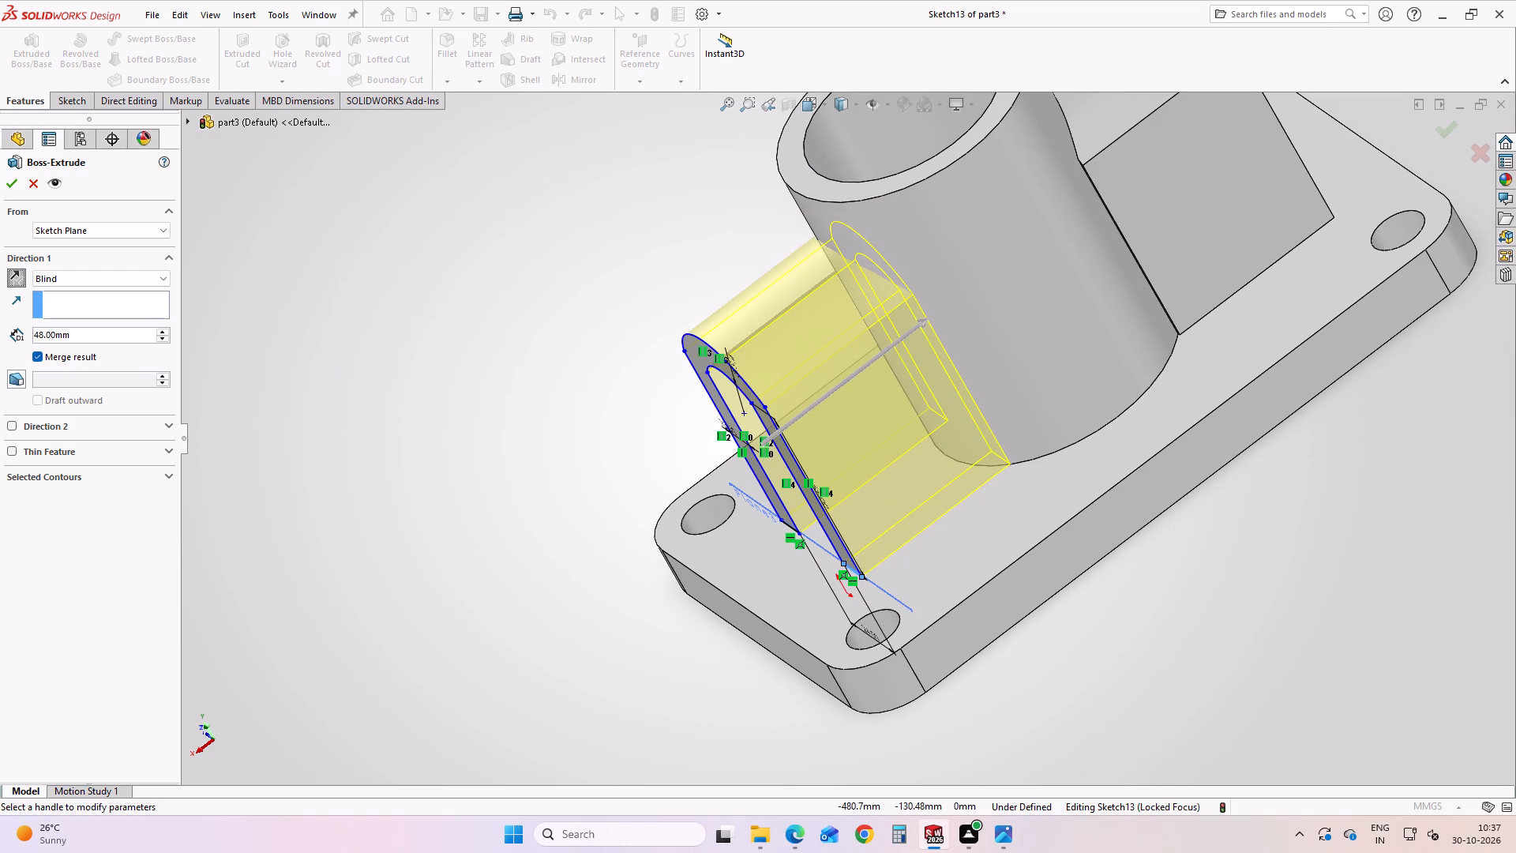
{"action": "left_click", "coordinate": [77, 333]}
{"action": "key", "text": "BackSpace"}
{"action": "key", "text": "BackSpace"}
{"action": "key", "text": "BackSpace"}
{"action": "key", "text": "BackSpace"}
{"action": "key", "text": "BackSpace"}
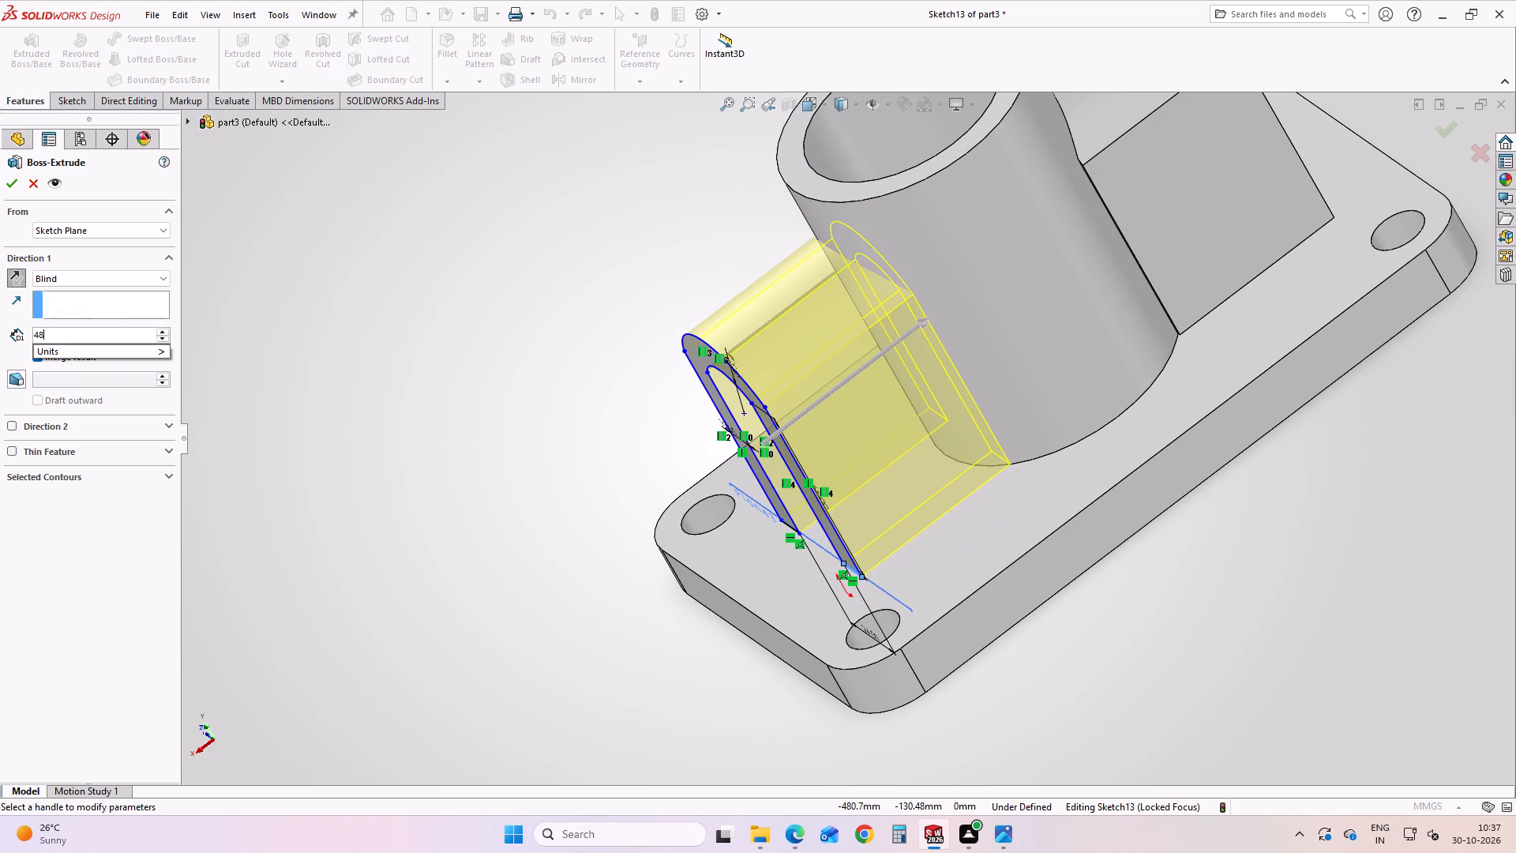
{"action": "key", "text": "BackSpace"}
{"action": "key", "text": "BackSpace"}
{"action": "type", "text": "47"}
{"action": "key", "text": "Return"}
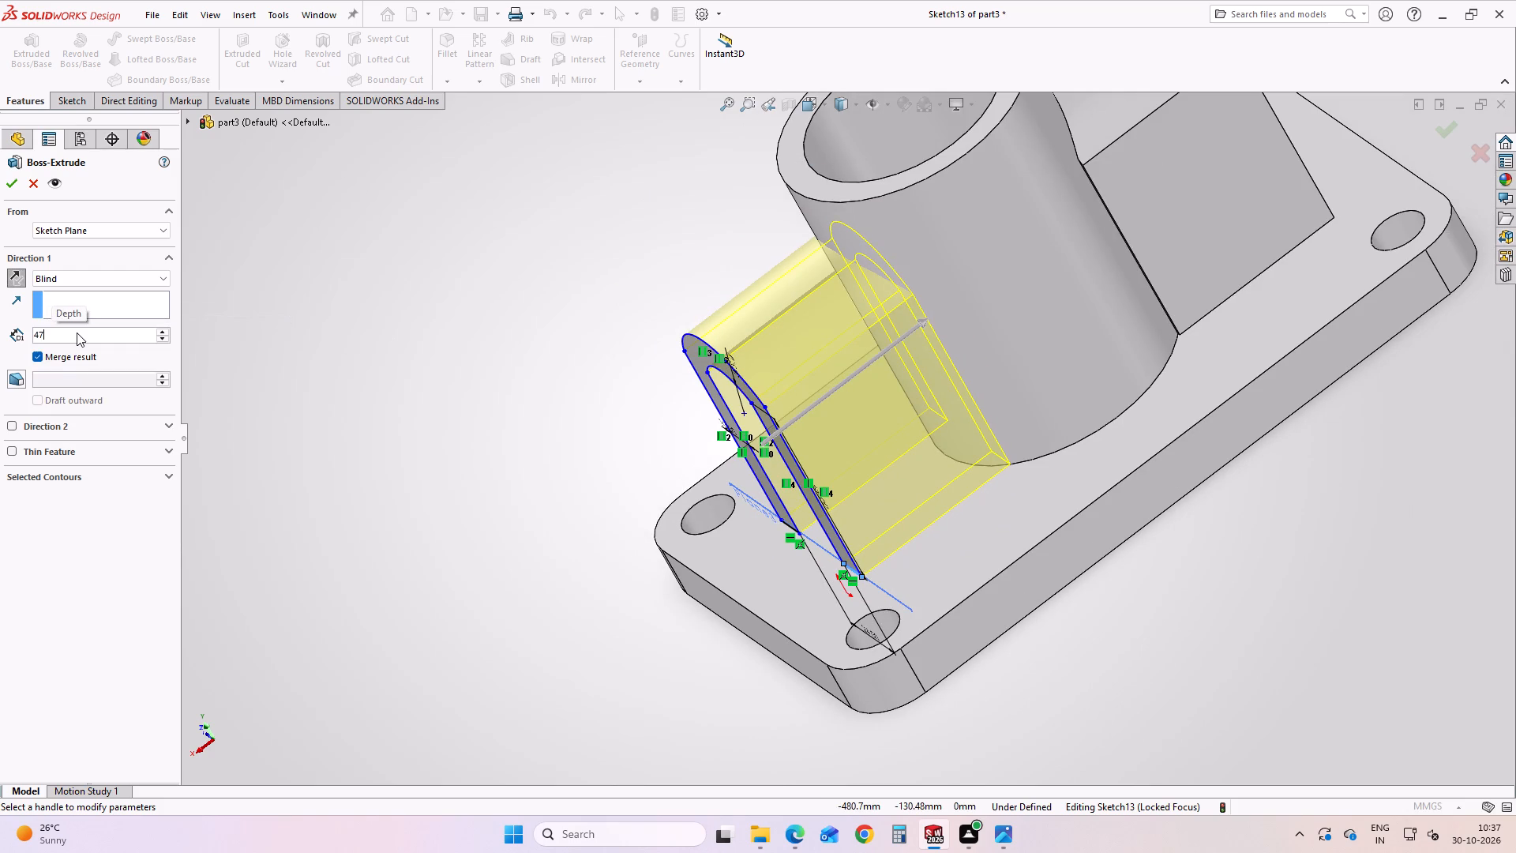
{"action": "left_click", "coordinate": [9, 182]}
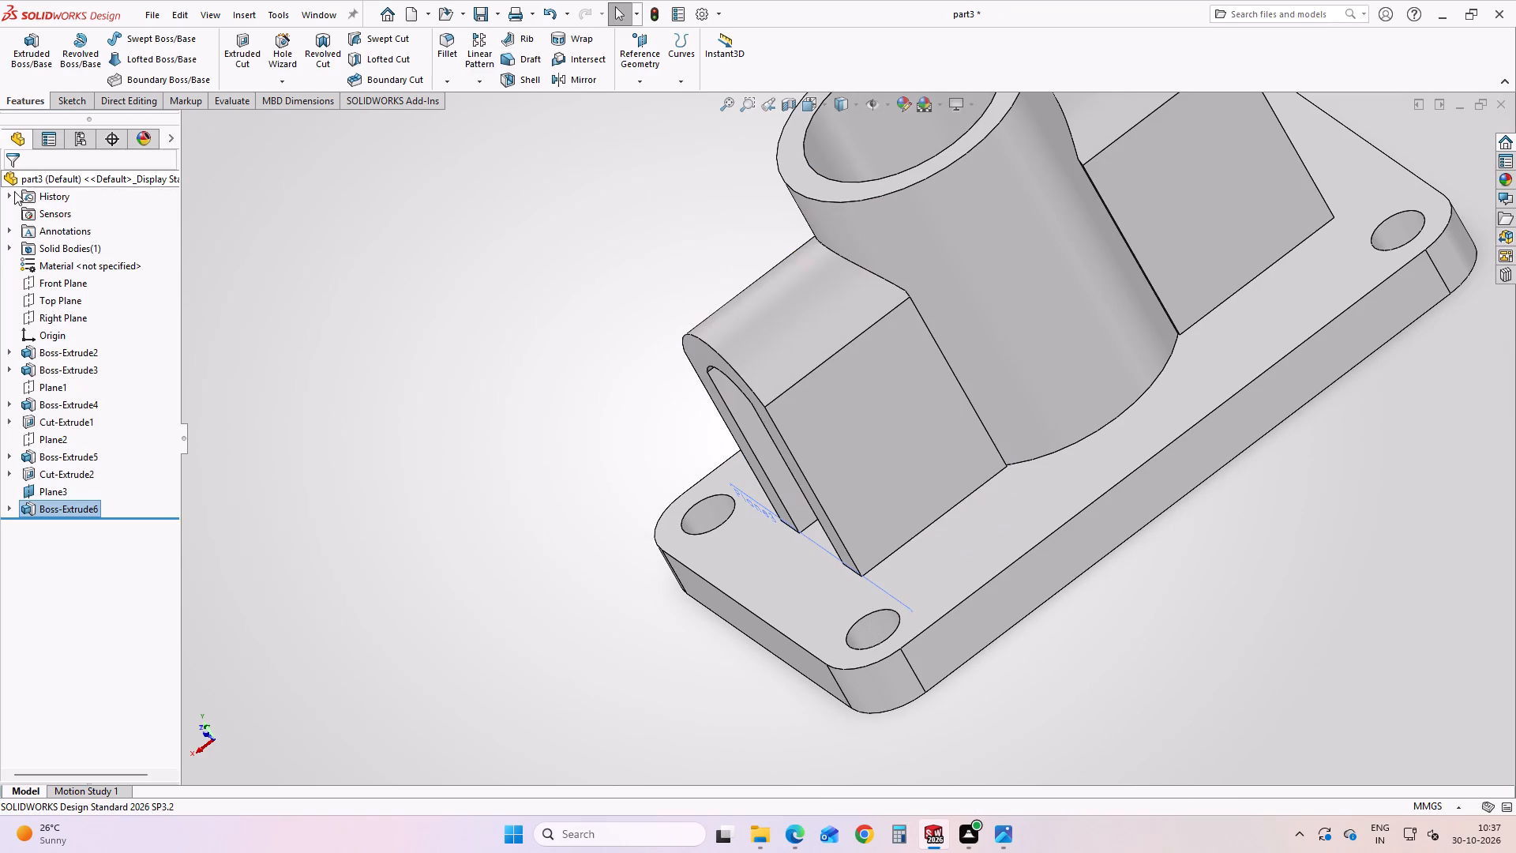
Start a sketch on the new arch's end face and convert its inner arc and both inner vertical edges into sketch entities.
{"action": "middle_click_drag", "start_coordinate": [273, 267], "coordinate": [391, 184]}
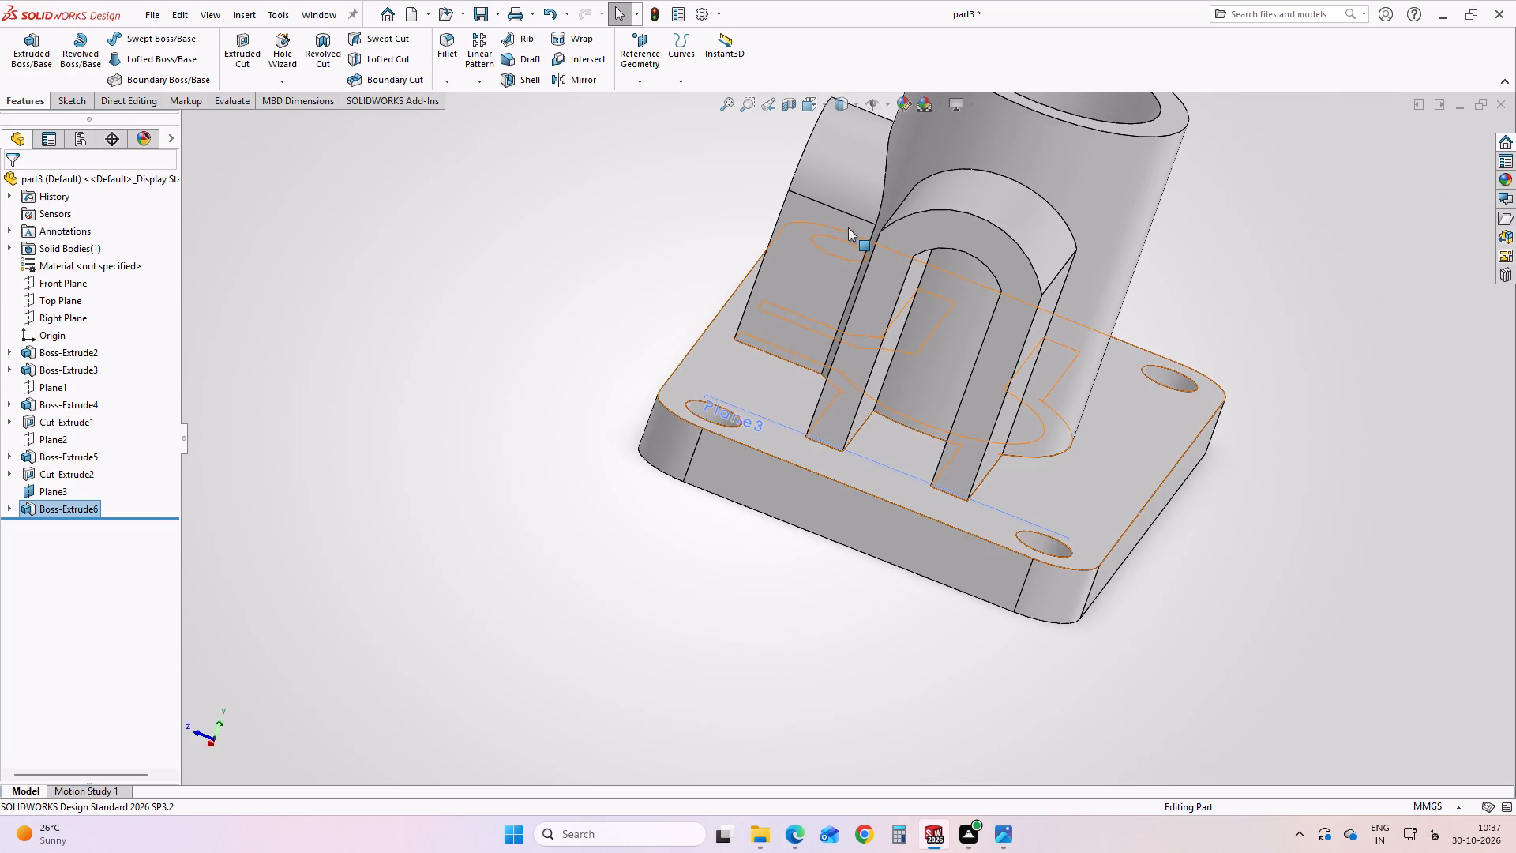
{"action": "middle_click_drag", "start_coordinate": [990, 161], "coordinate": [908, 484]}
{"action": "scroll", "coordinate": [968, 306], "scroll_direction": "up", "scroll_amount": 2}
{"action": "middle_click_drag", "start_coordinate": [1005, 250], "coordinate": [1072, 133]}
{"action": "scroll", "coordinate": [1058, 152], "scroll_direction": "up", "scroll_amount": 1}
{"action": "middle_click_drag", "start_coordinate": [959, 332], "coordinate": [981, 211]}
{"action": "scroll", "coordinate": [974, 390], "scroll_direction": "down", "scroll_amount": 5}
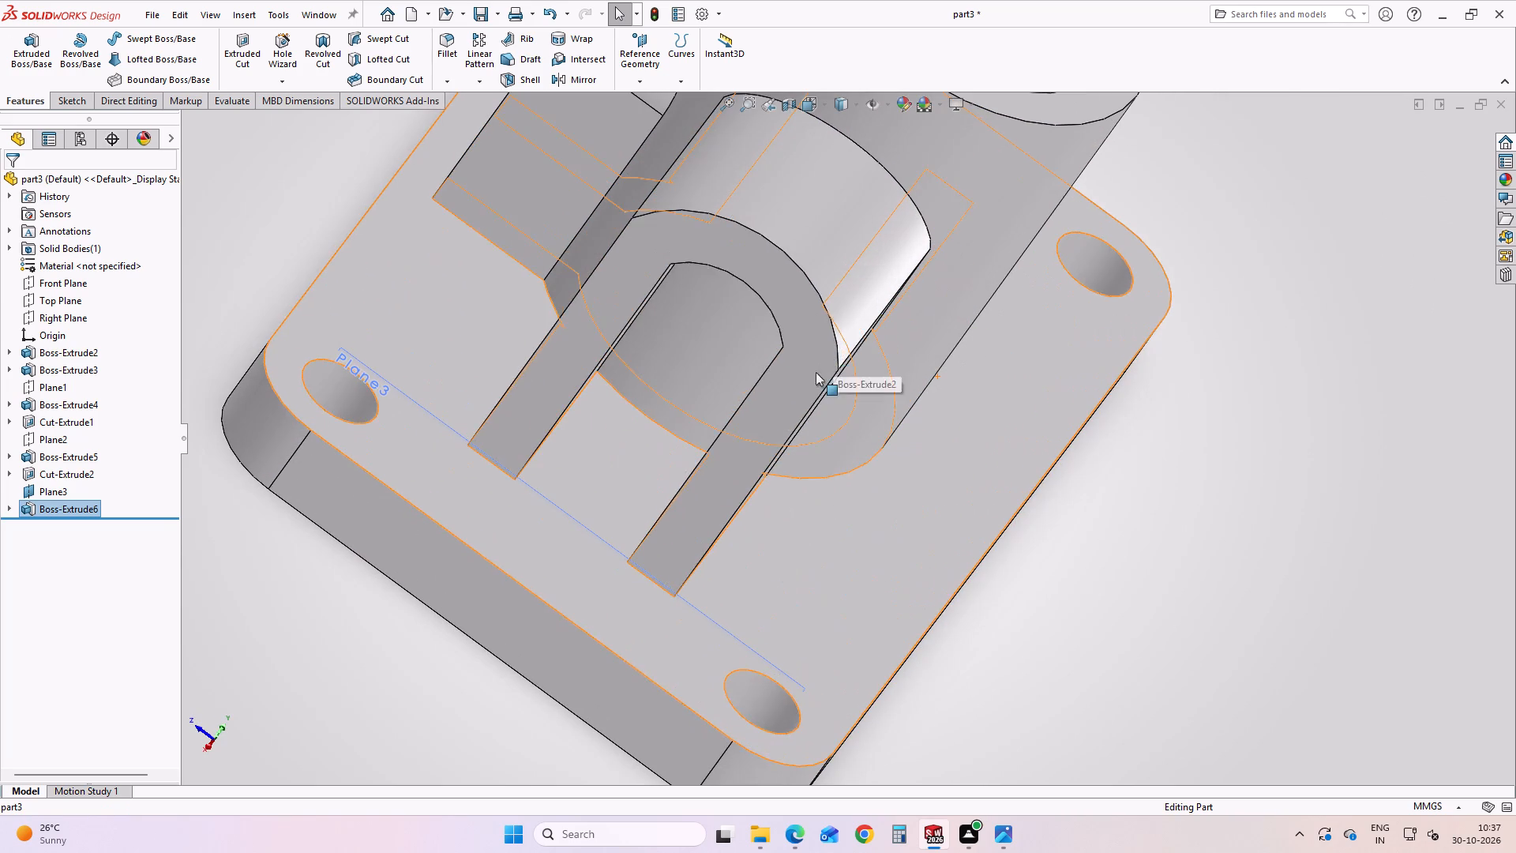
{"action": "left_click", "coordinate": [775, 399]}
{"action": "left_click", "coordinate": [848, 351]}
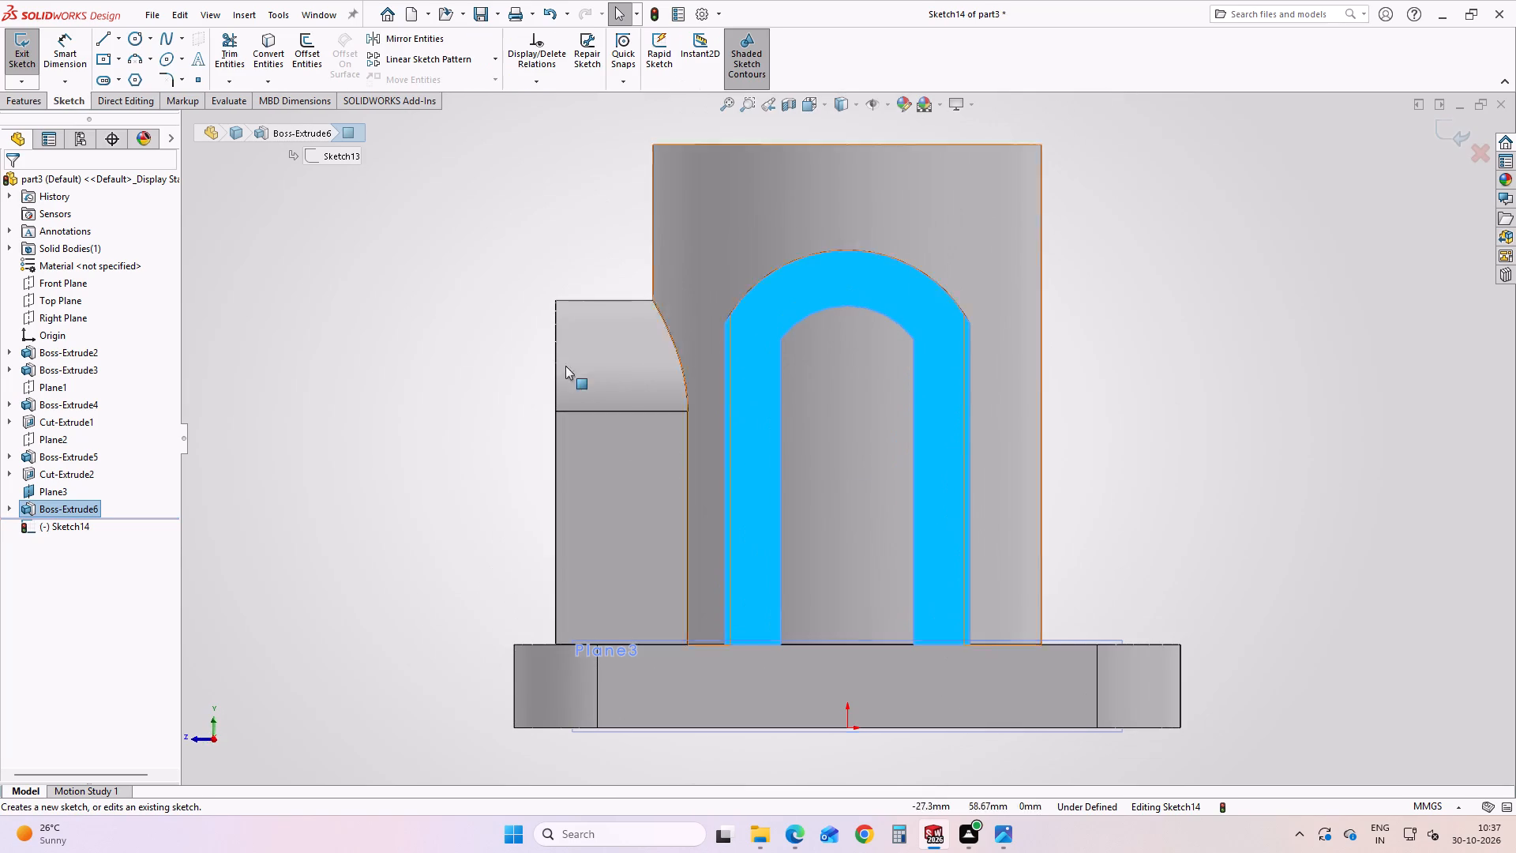
{"action": "left_click", "coordinate": [341, 309]}
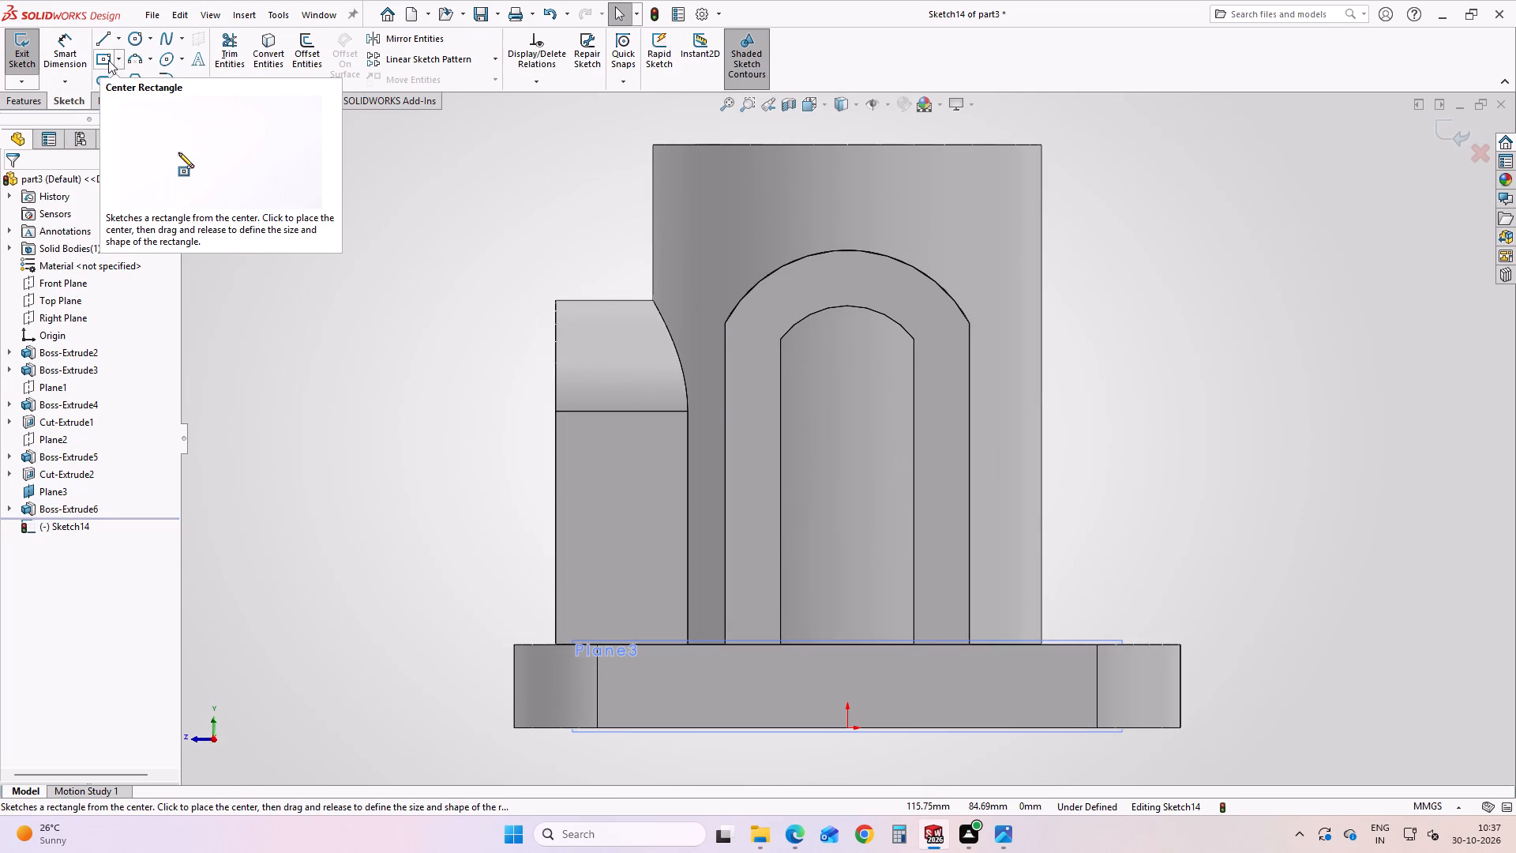
{"action": "left_click", "coordinate": [272, 35]}
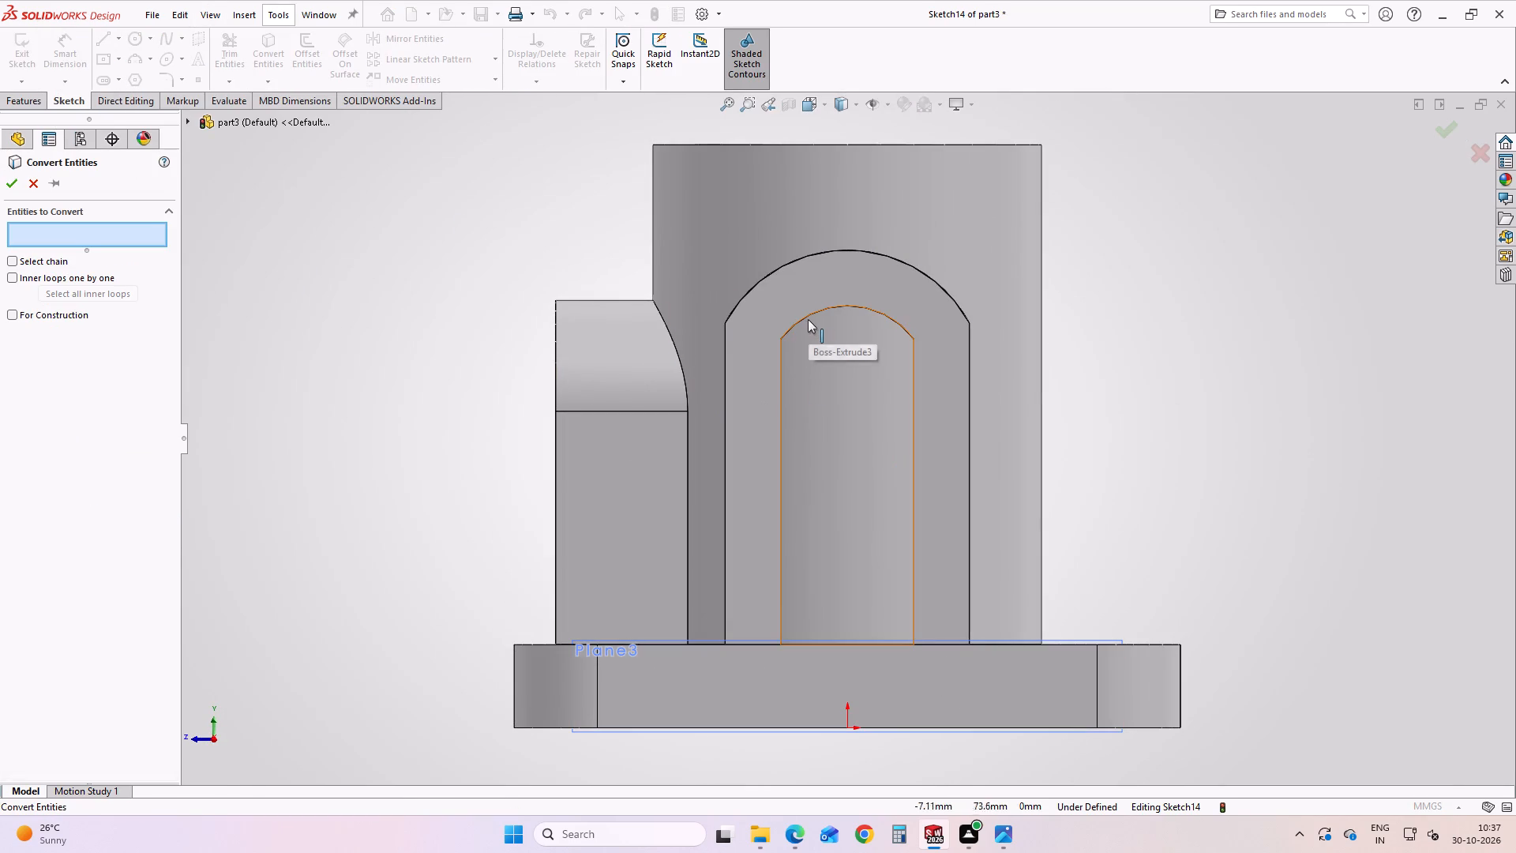
{"action": "left_click", "coordinate": [807, 318]}
{"action": "left_click", "coordinate": [781, 360]}
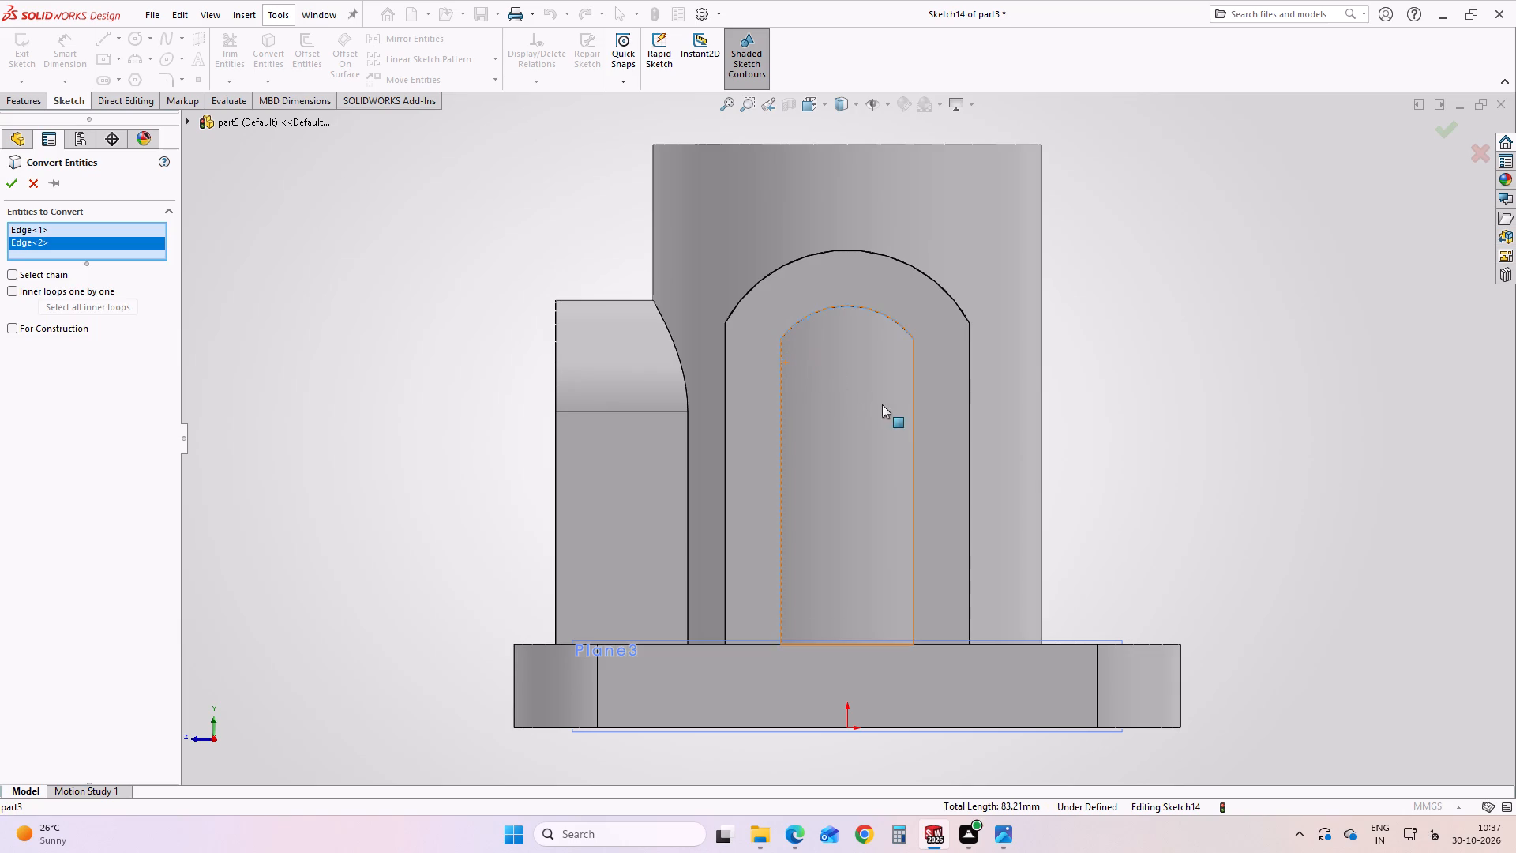
{"action": "left_click", "coordinate": [913, 396]}
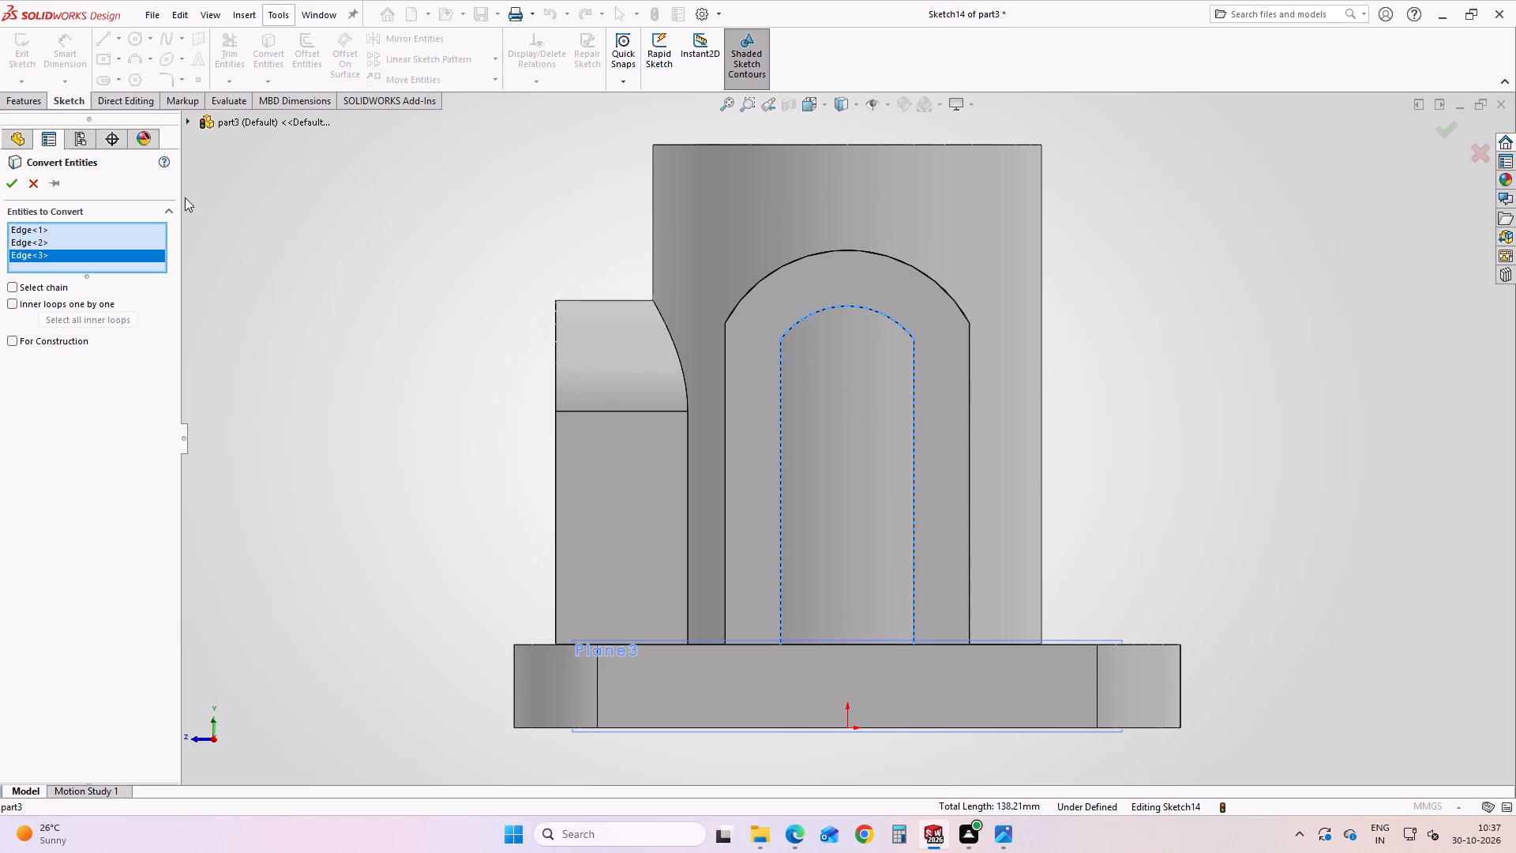
{"action": "left_click", "coordinate": [14, 182]}
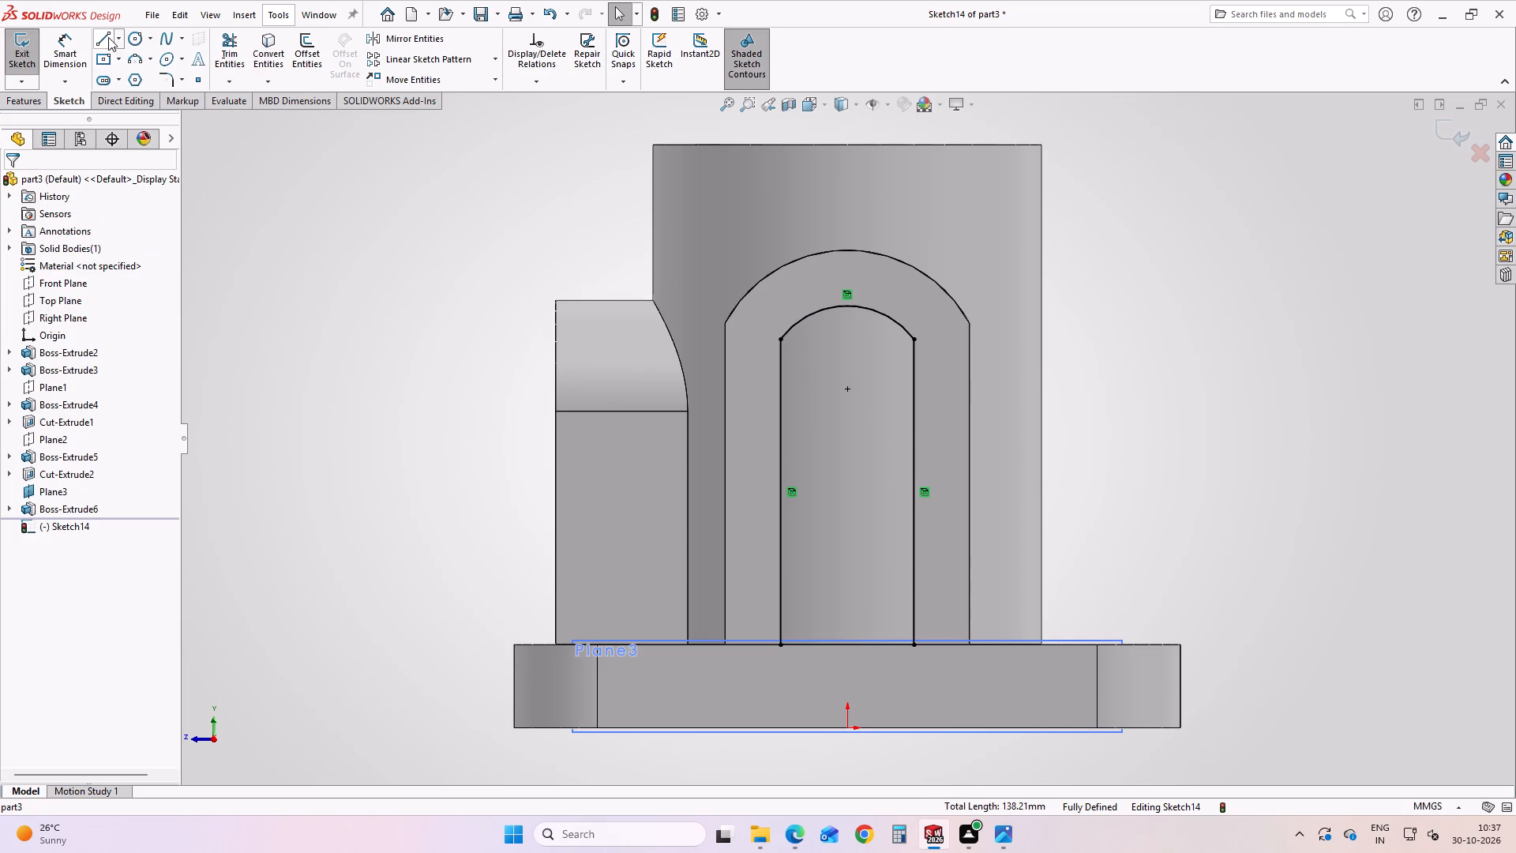
Close the bottom of the converted inner arch profile with a 24 mm horizontal line between the two vertical lines.
{"action": "left_click", "coordinate": [103, 36]}
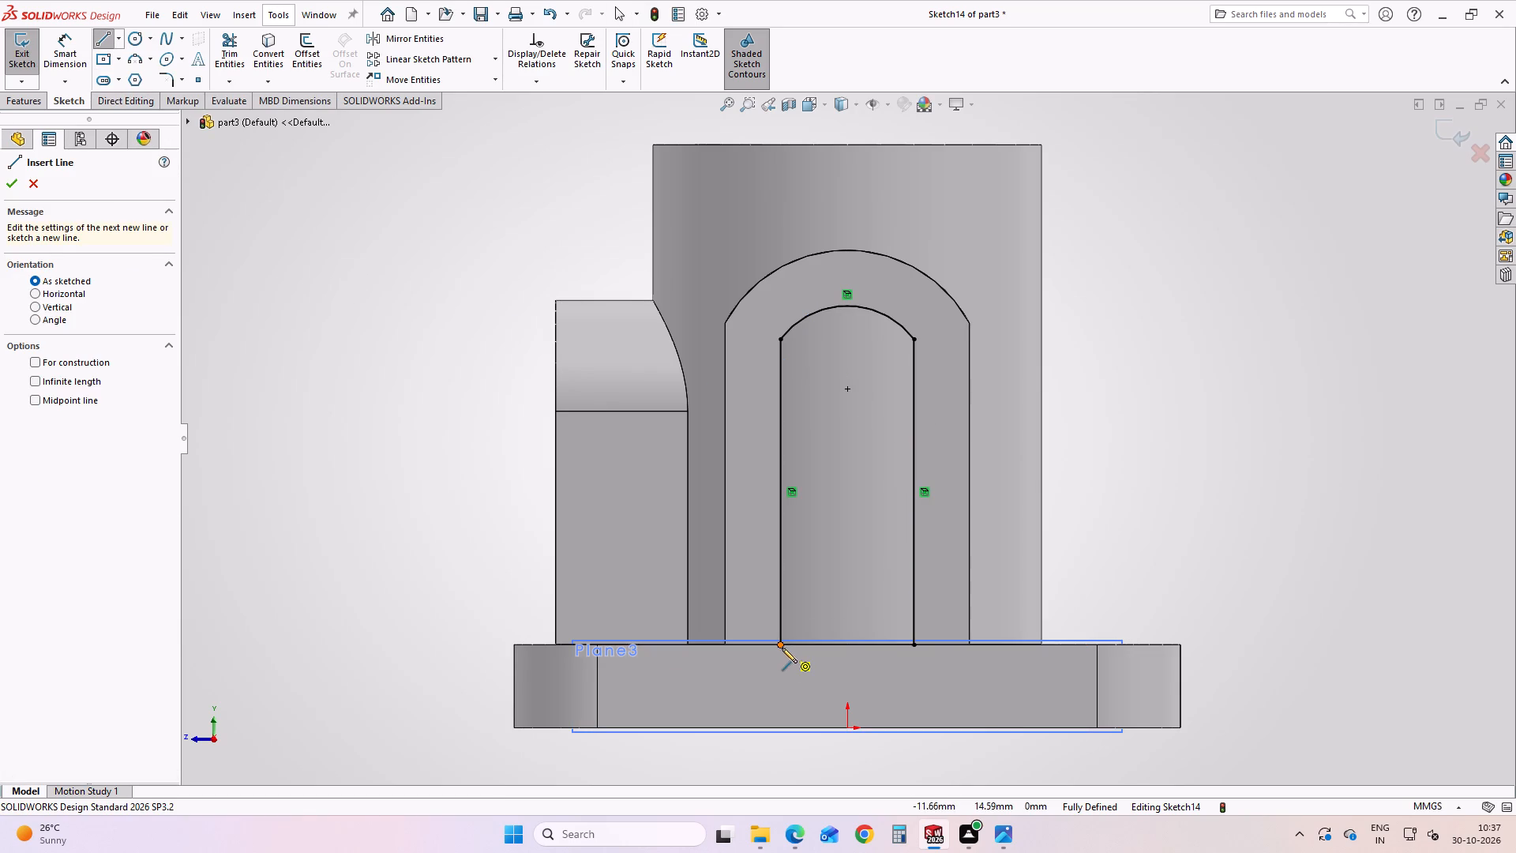
{"action": "left_click", "coordinate": [780, 648]}
{"action": "left_click", "coordinate": [913, 646]}
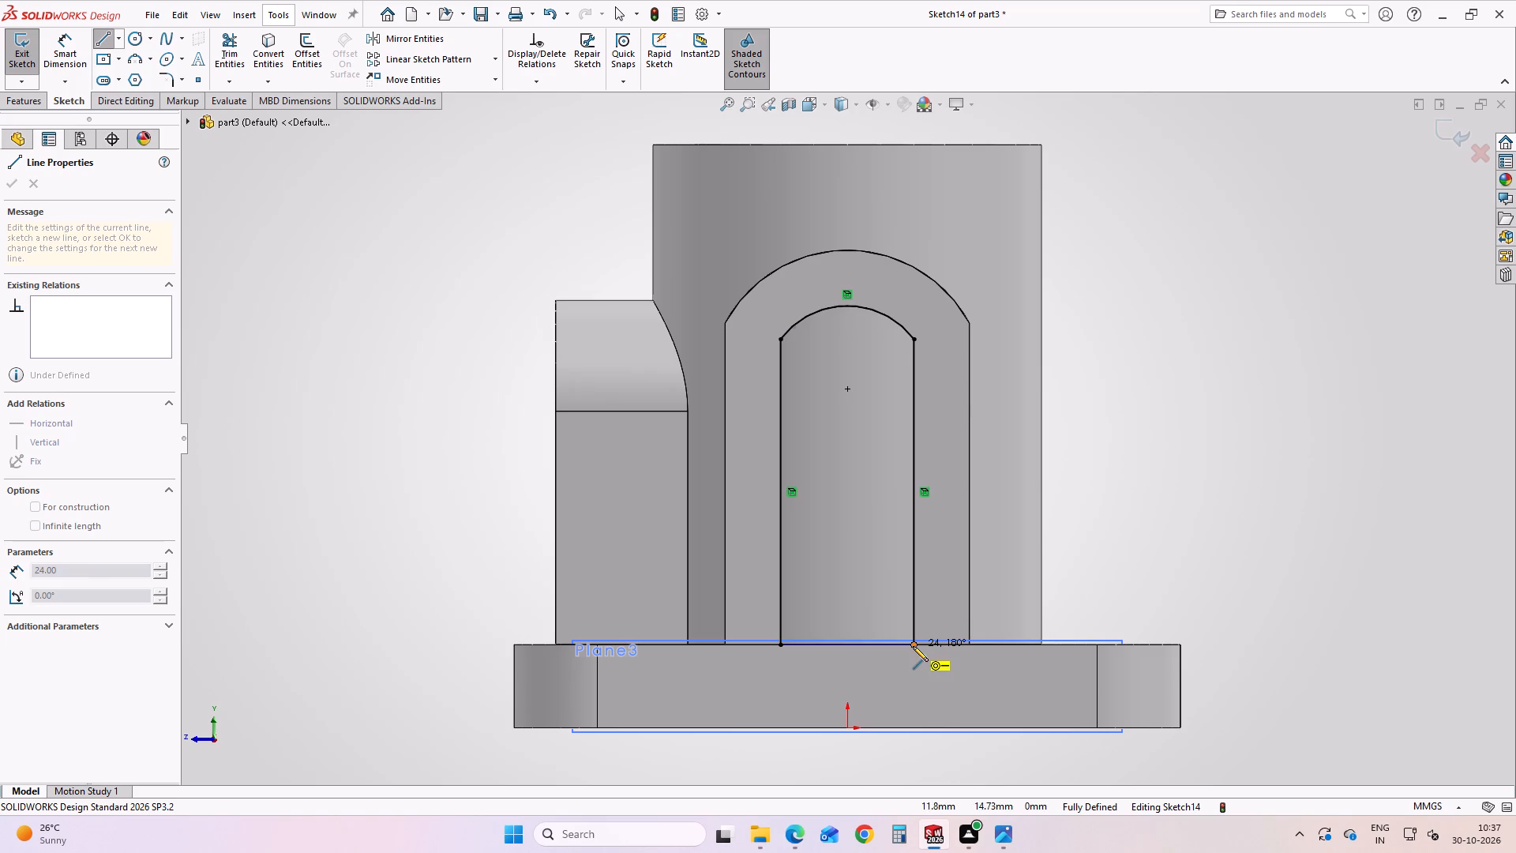
{"action": "key", "text": "Escape"}
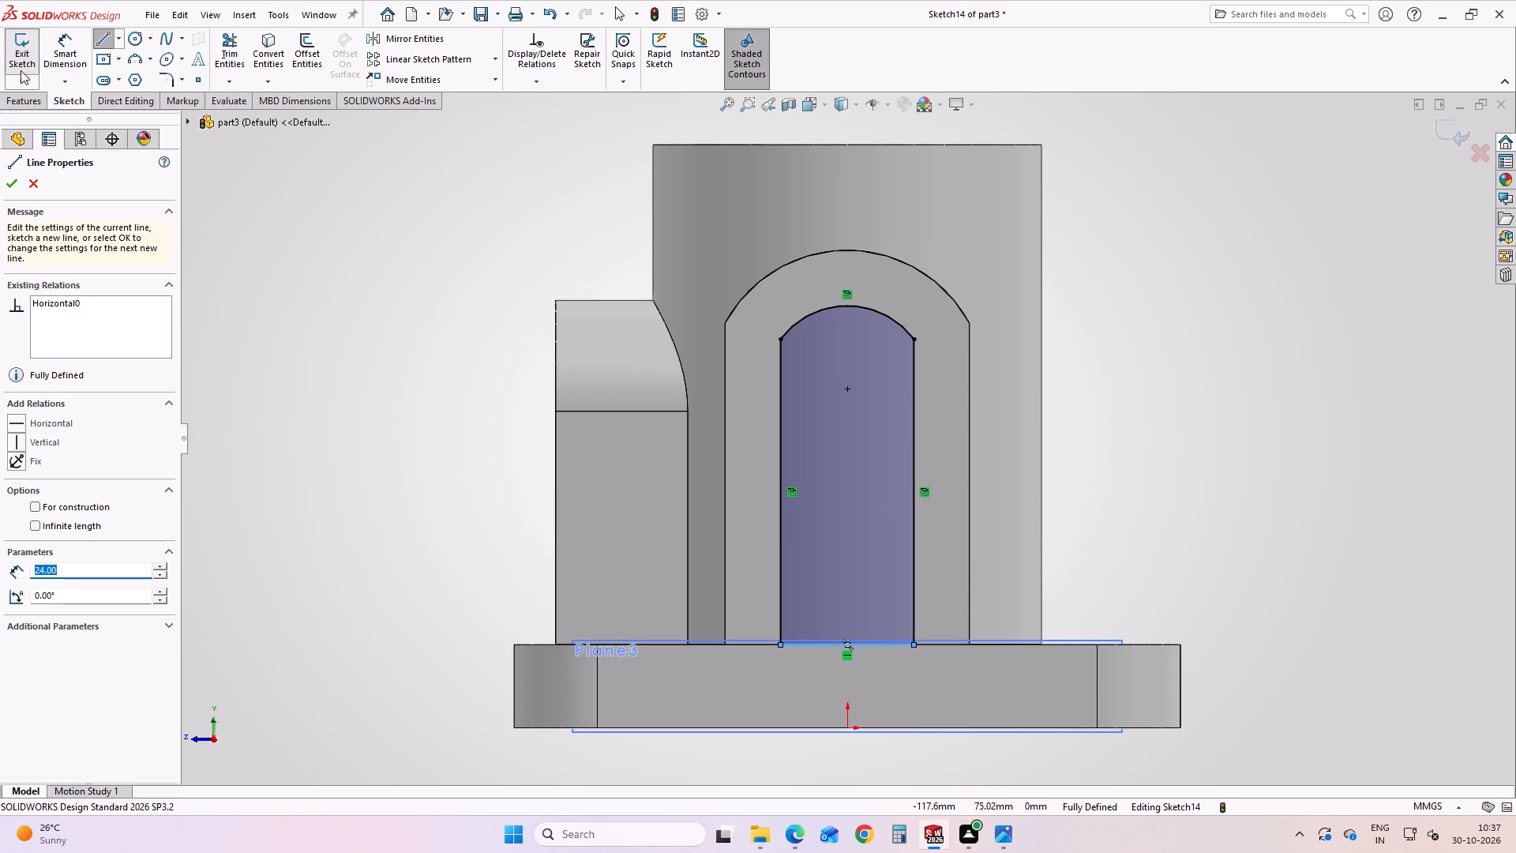
{"action": "left_click", "coordinate": [9, 193]}
{"action": "left_click", "coordinate": [12, 185]}
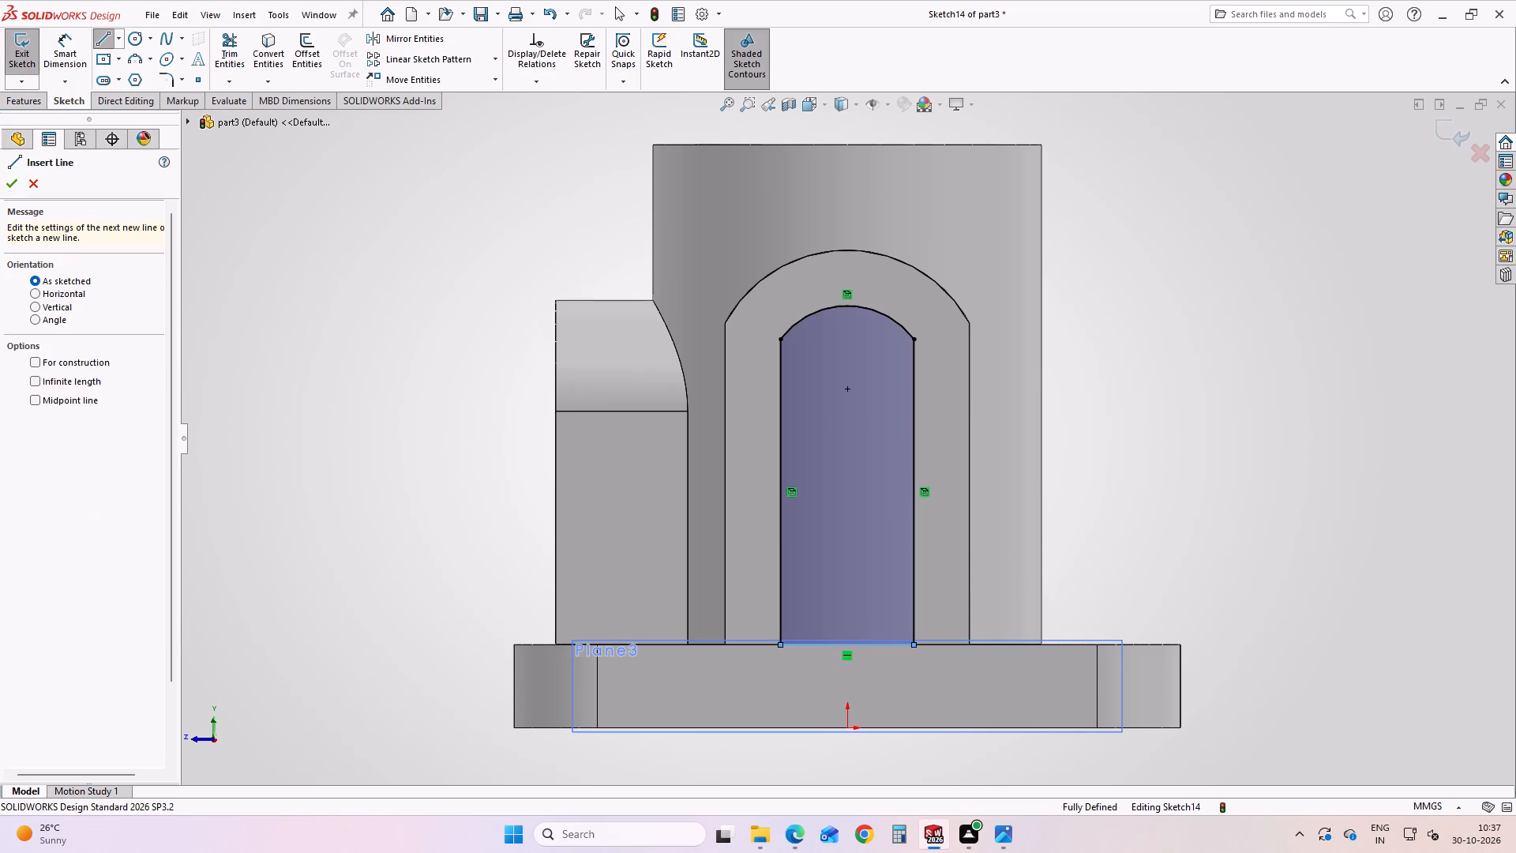
{"action": "left_click", "coordinate": [9, 182]}
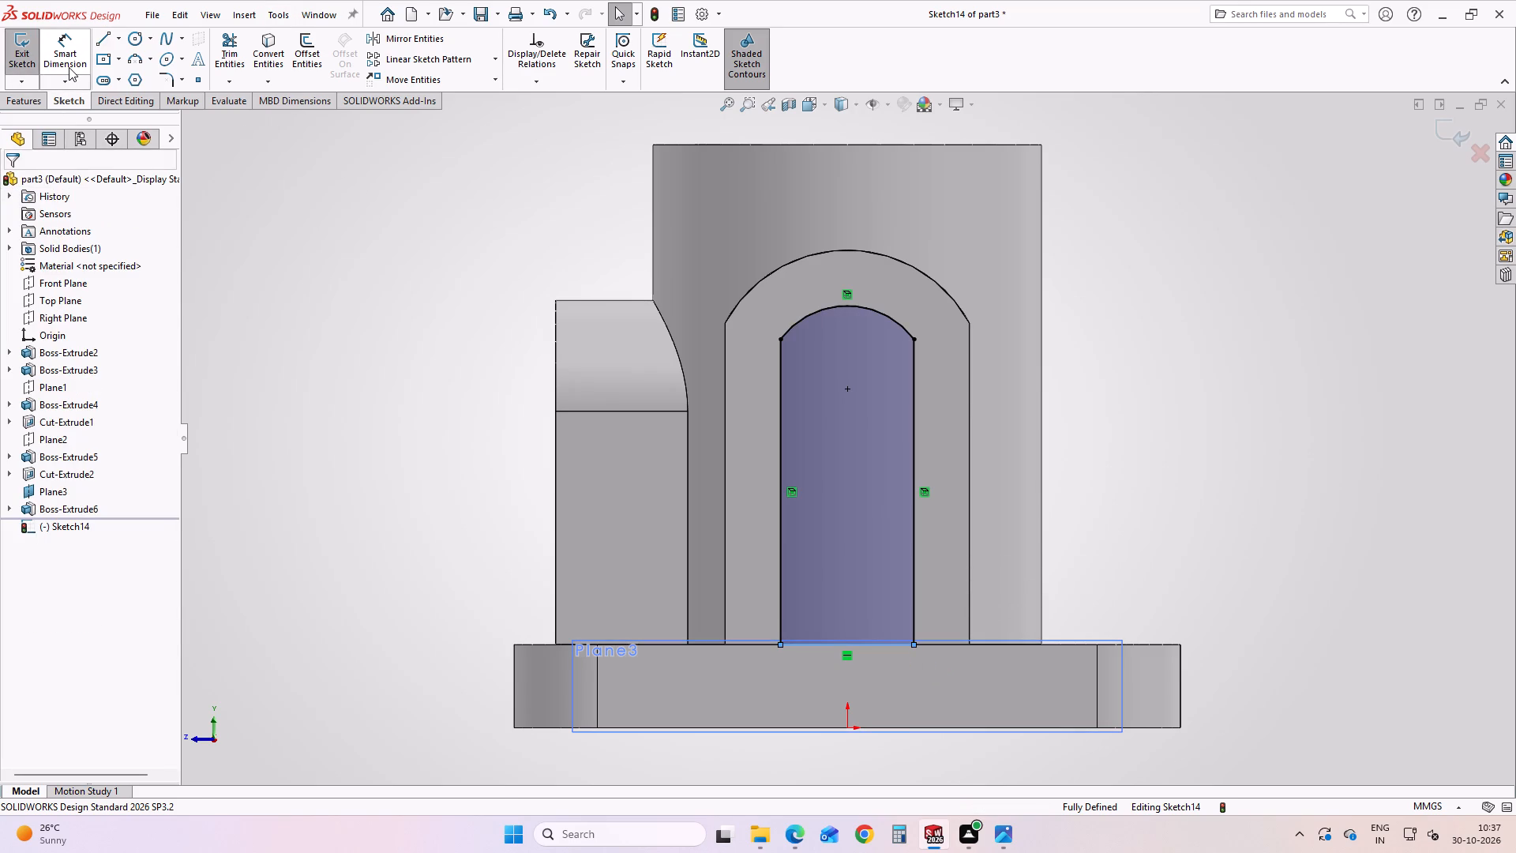
Cut-extrude the inner arch profile blind to a depth of 67 mm through the arch and into the cylinder.
{"action": "left_click", "coordinate": [28, 96]}
{"action": "left_click", "coordinate": [237, 57]}
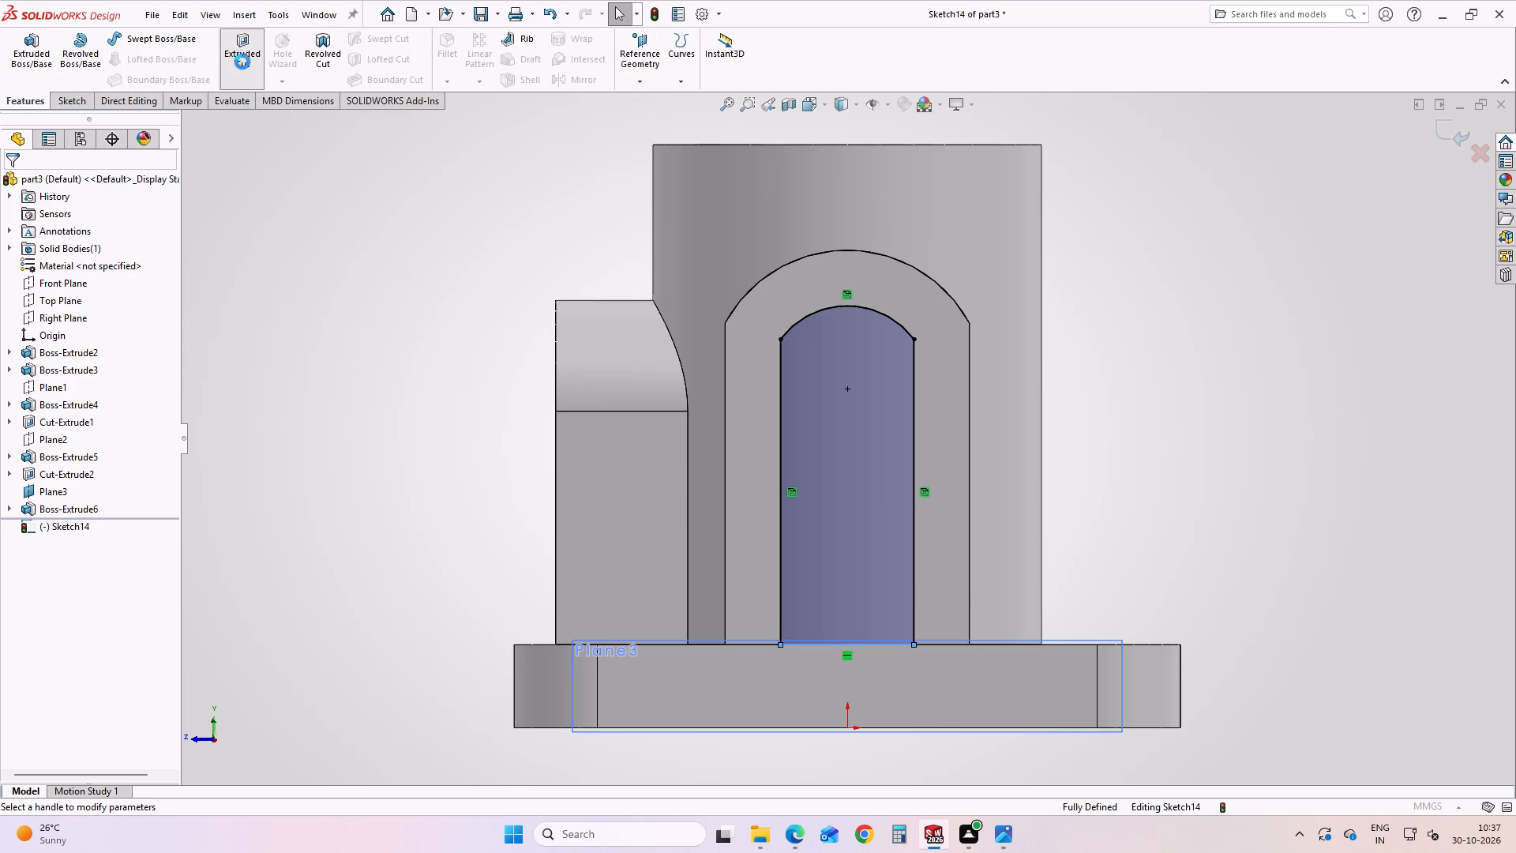
{"action": "middle_click_drag", "start_coordinate": [903, 461], "coordinate": [794, 644]}
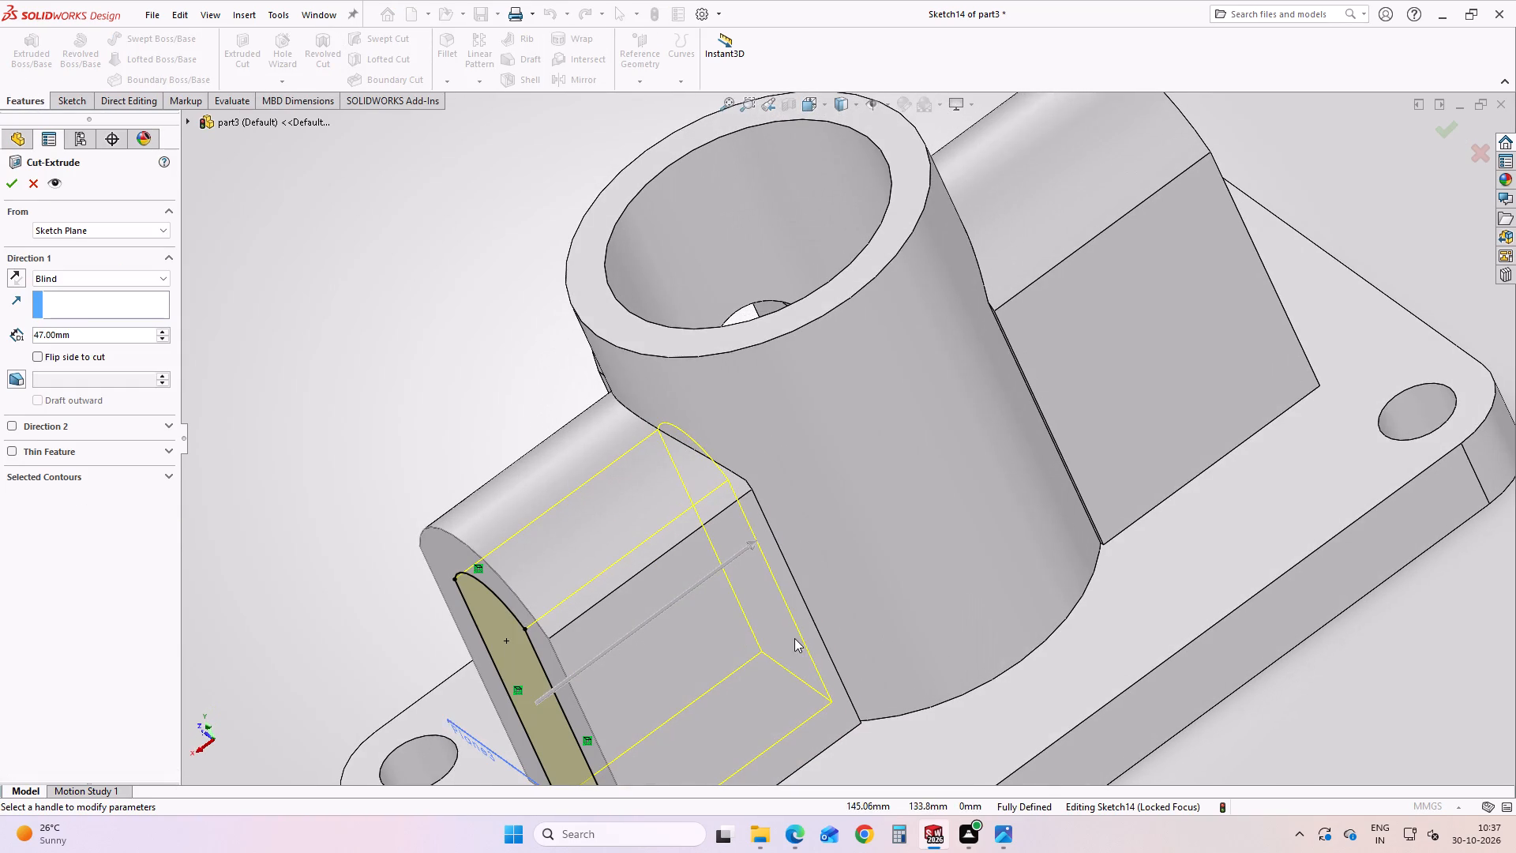
{"action": "left_click", "coordinate": [164, 328]}
{"action": "left_click", "coordinate": [164, 328]}
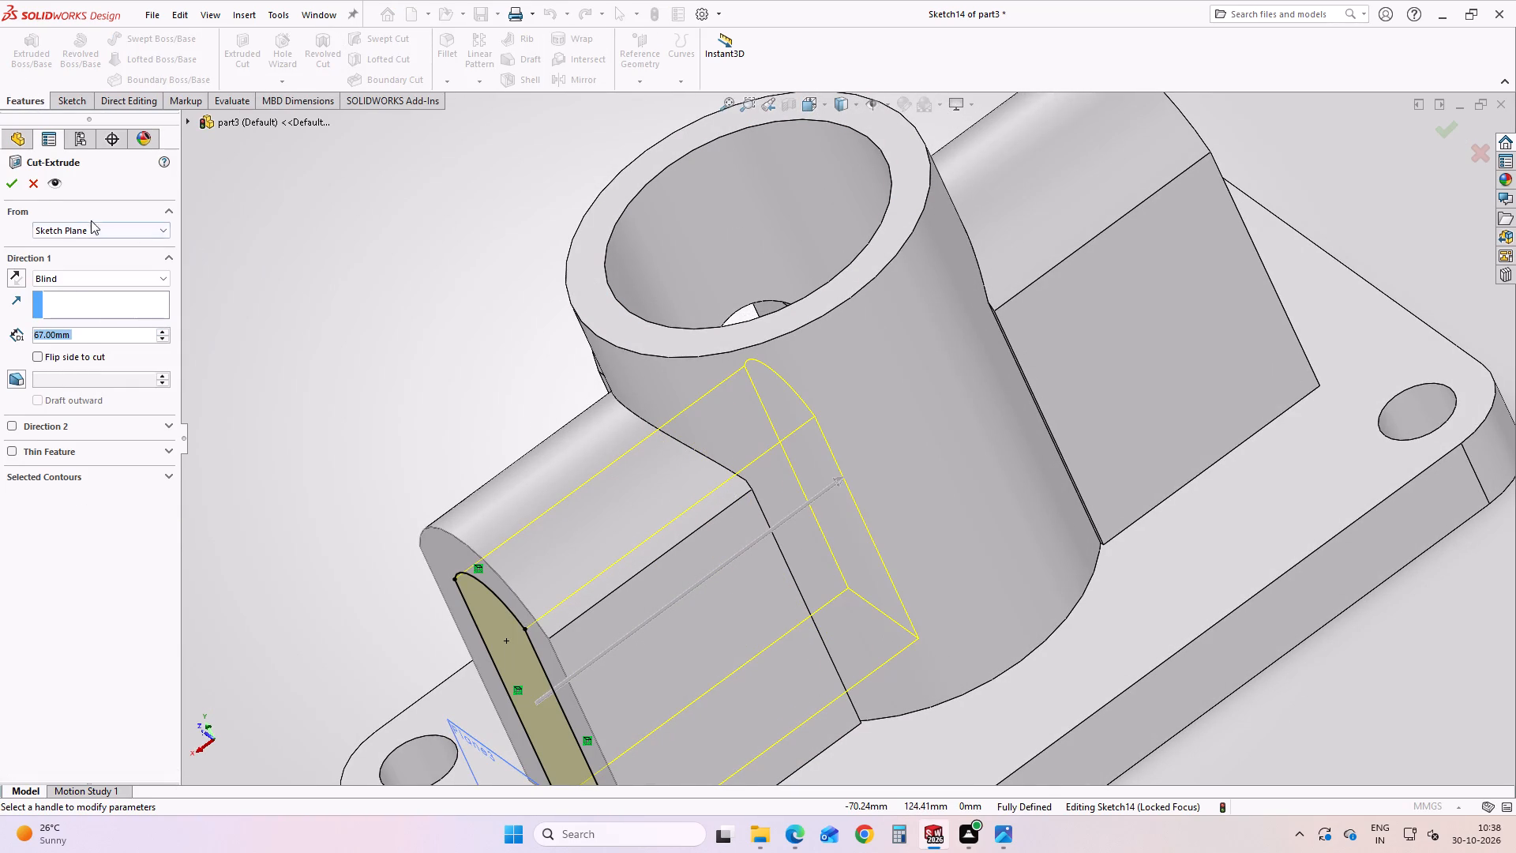
{"action": "left_click", "coordinate": [14, 182]}
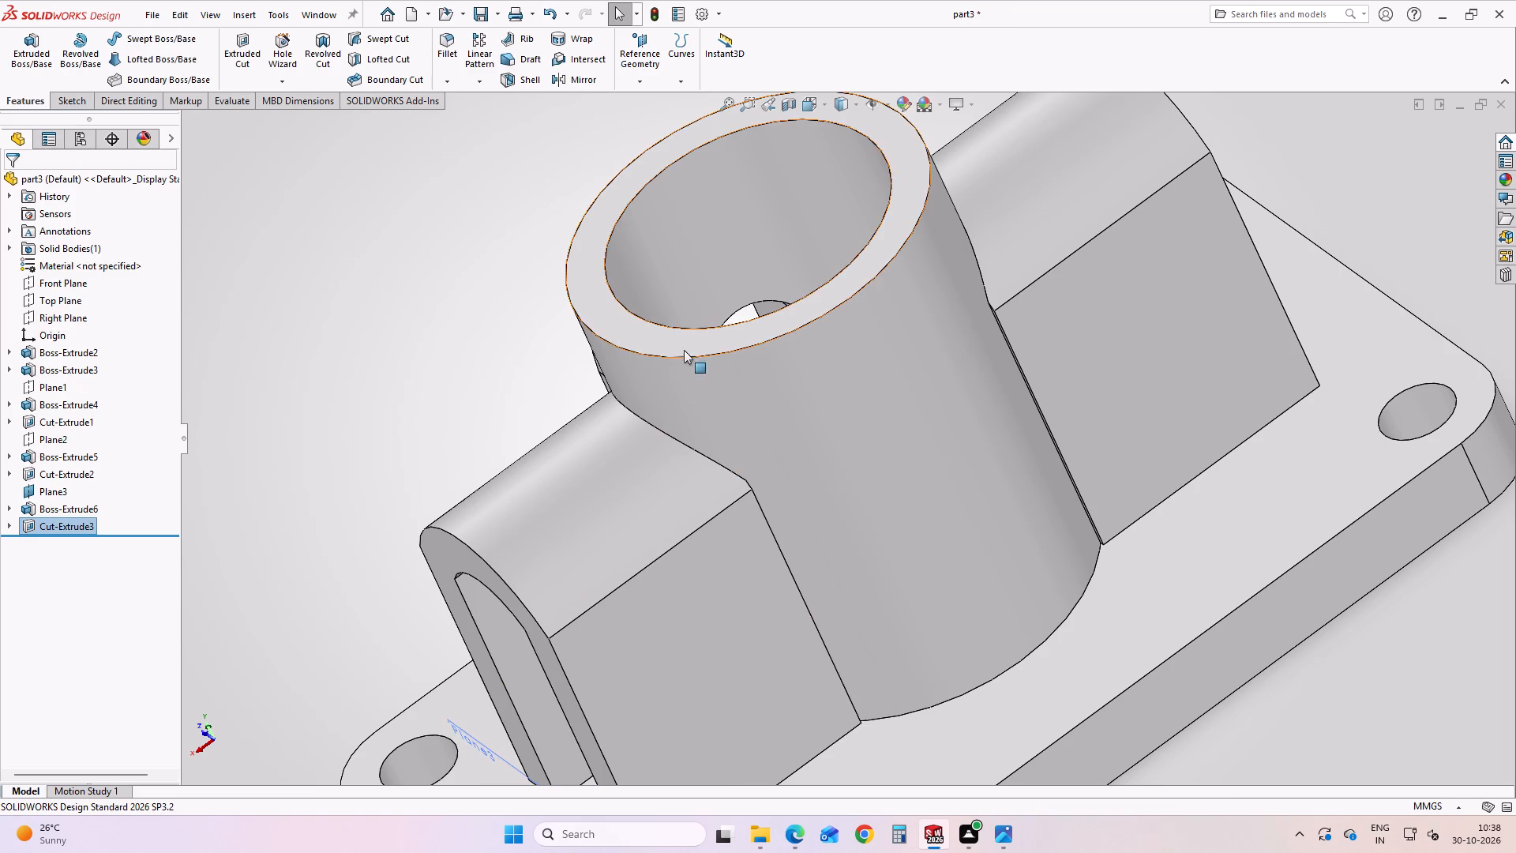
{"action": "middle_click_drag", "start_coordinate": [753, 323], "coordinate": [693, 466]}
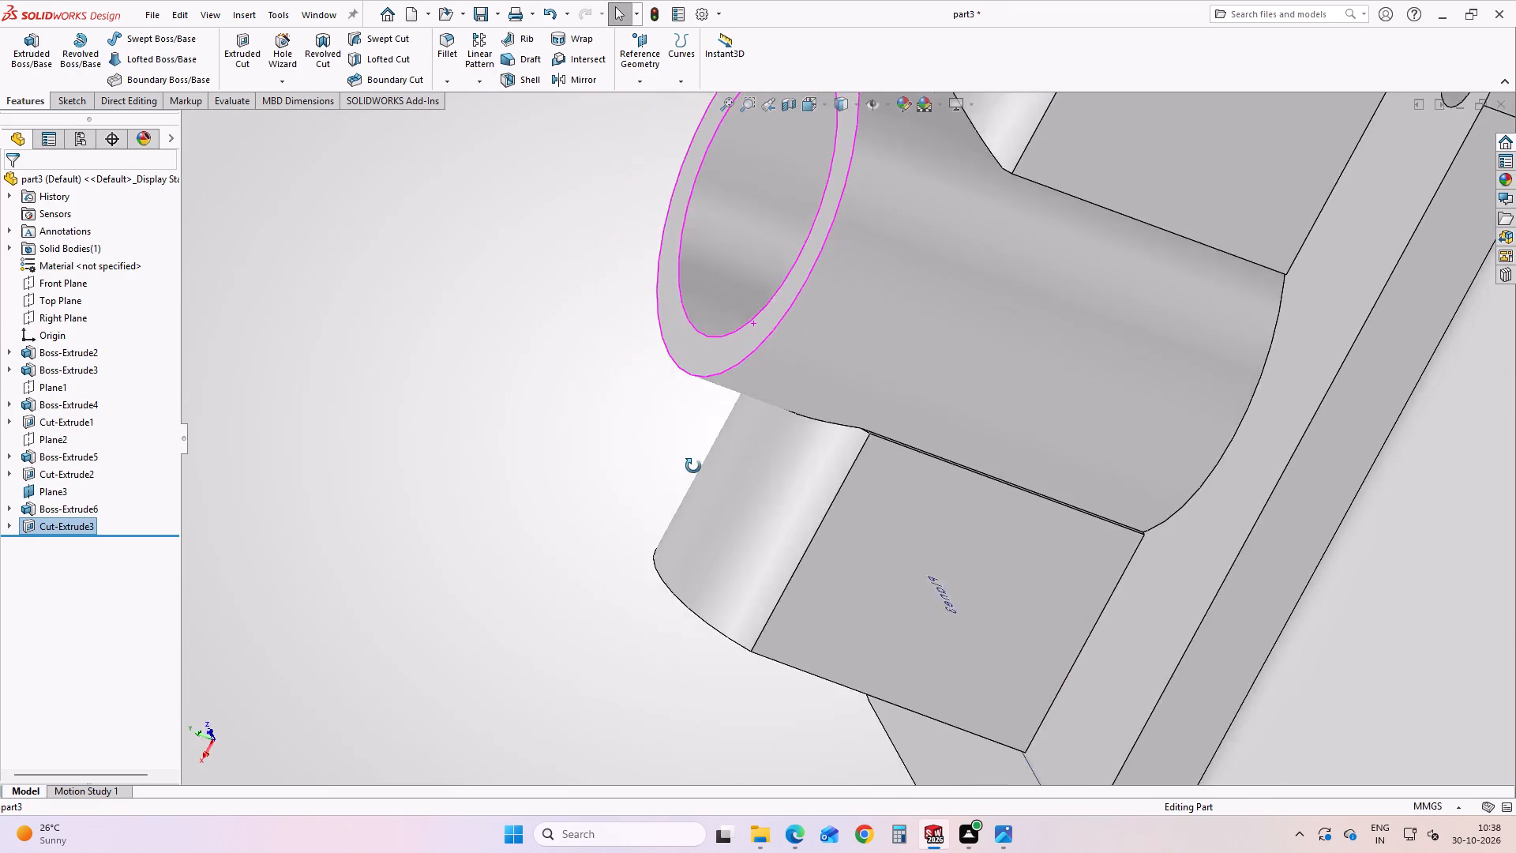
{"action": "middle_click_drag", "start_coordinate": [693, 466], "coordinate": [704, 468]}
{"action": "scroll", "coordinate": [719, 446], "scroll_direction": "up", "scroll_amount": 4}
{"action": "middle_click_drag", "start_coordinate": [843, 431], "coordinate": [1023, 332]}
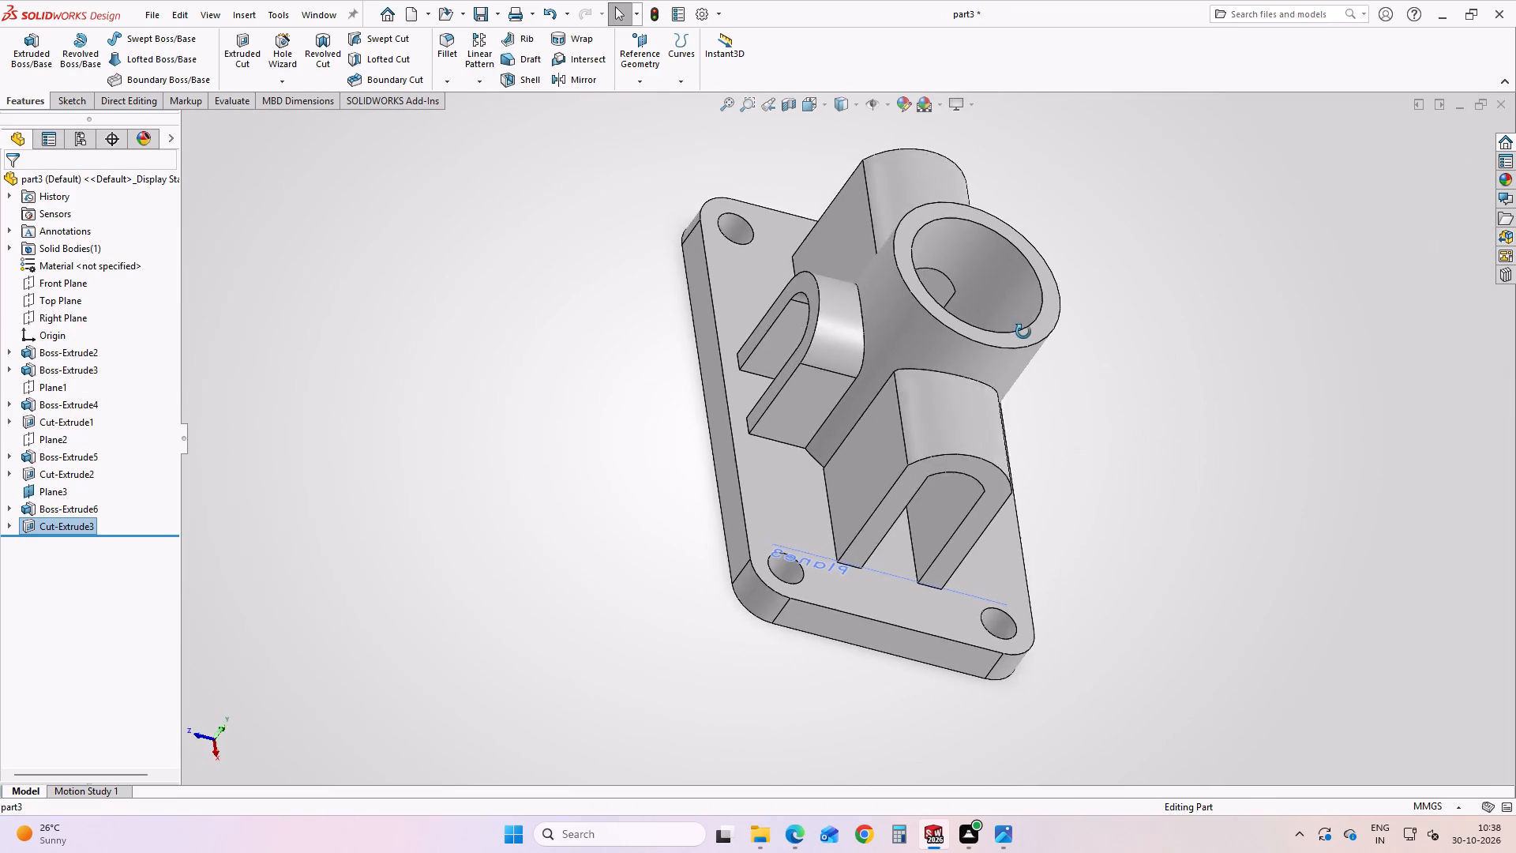
Hide Plane3, the reference plane at the outer end of the newly cut large arch.
{"action": "middle_click_drag", "start_coordinate": [1023, 332], "coordinate": [975, 438]}
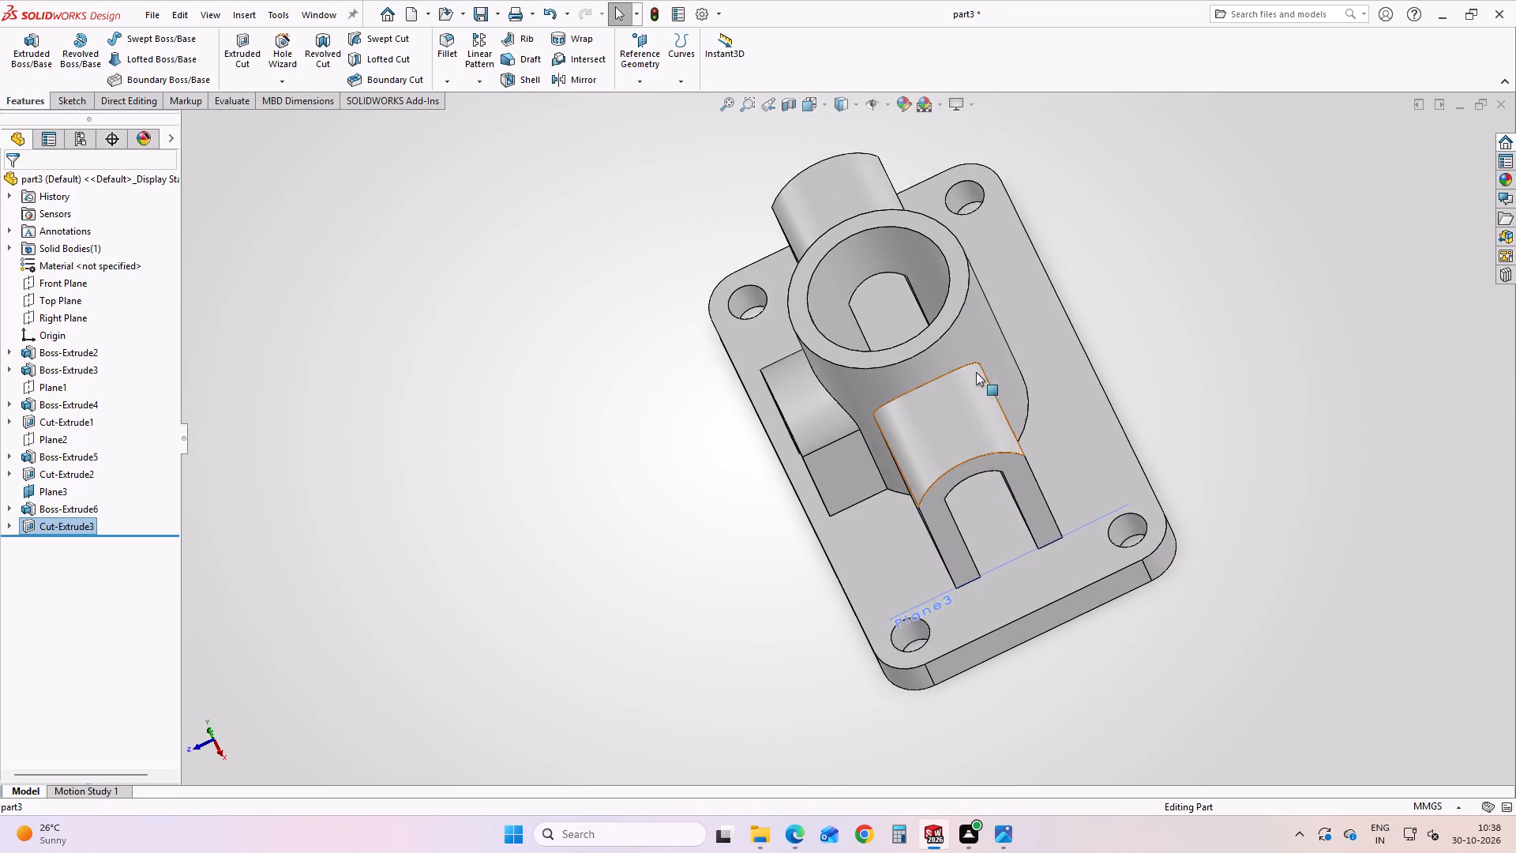
{"action": "scroll", "coordinate": [977, 369], "scroll_direction": "up", "scroll_amount": 1}
{"action": "middle_click_drag", "start_coordinate": [924, 447], "coordinate": [936, 318]}
{"action": "left_click", "coordinate": [1192, 399]}
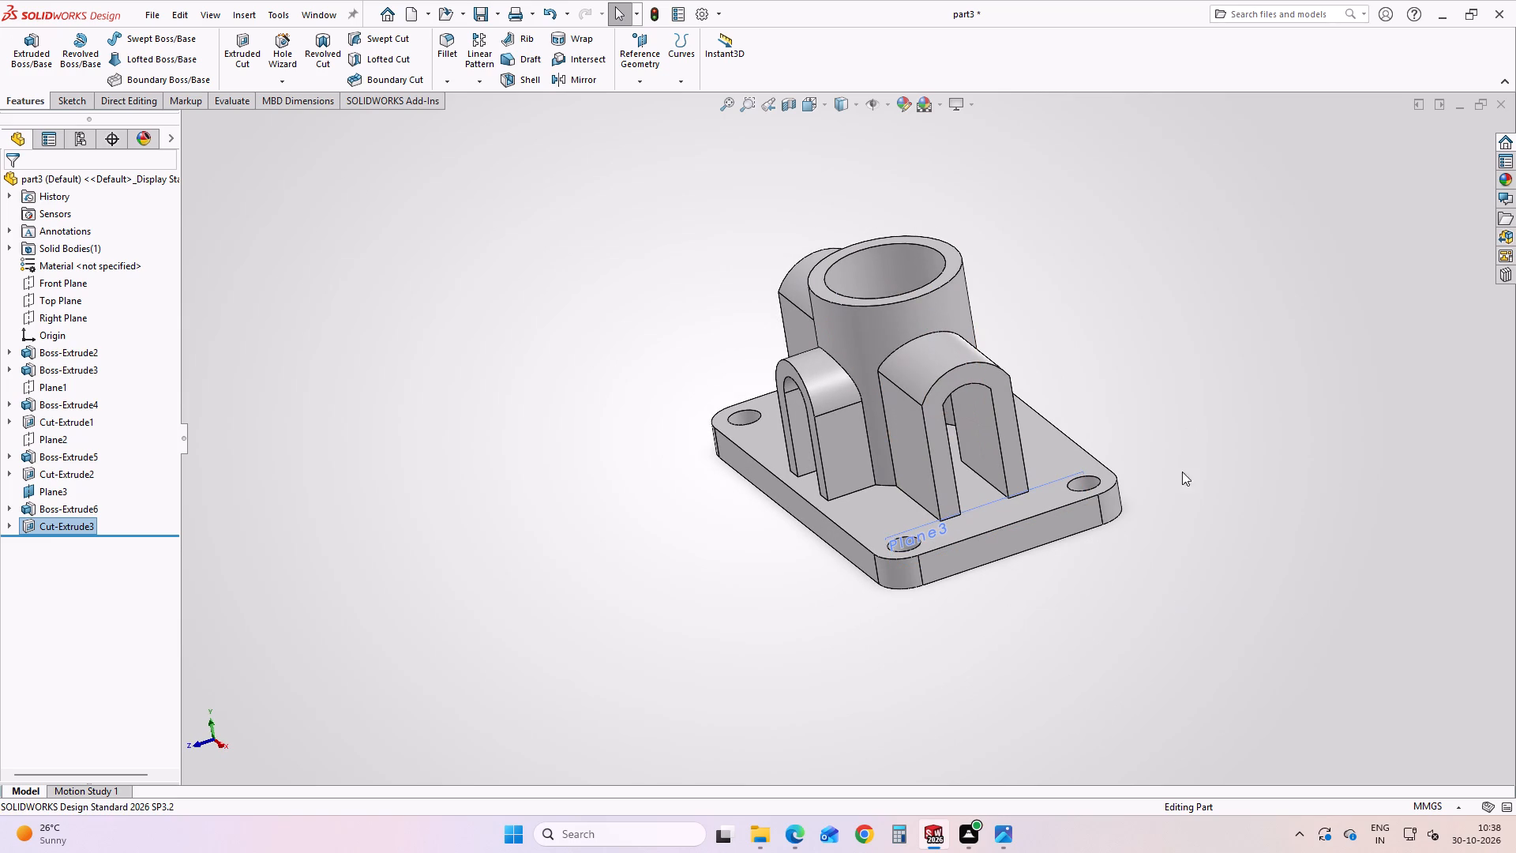
{"action": "left_click", "coordinate": [960, 517]}
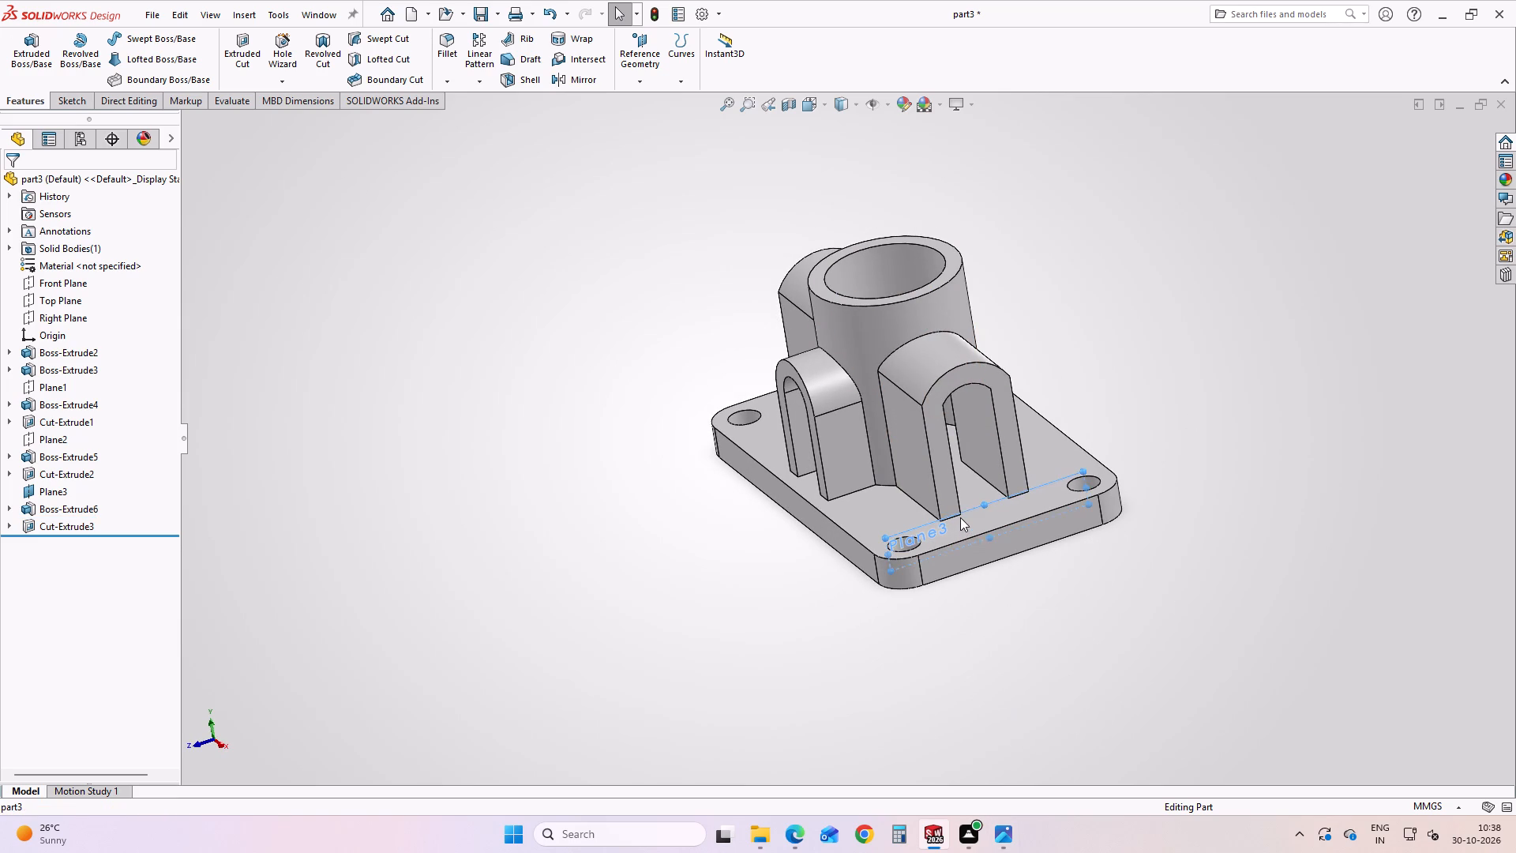
{"action": "left_click", "coordinate": [1060, 467]}
{"action": "left_click", "coordinate": [778, 577]}
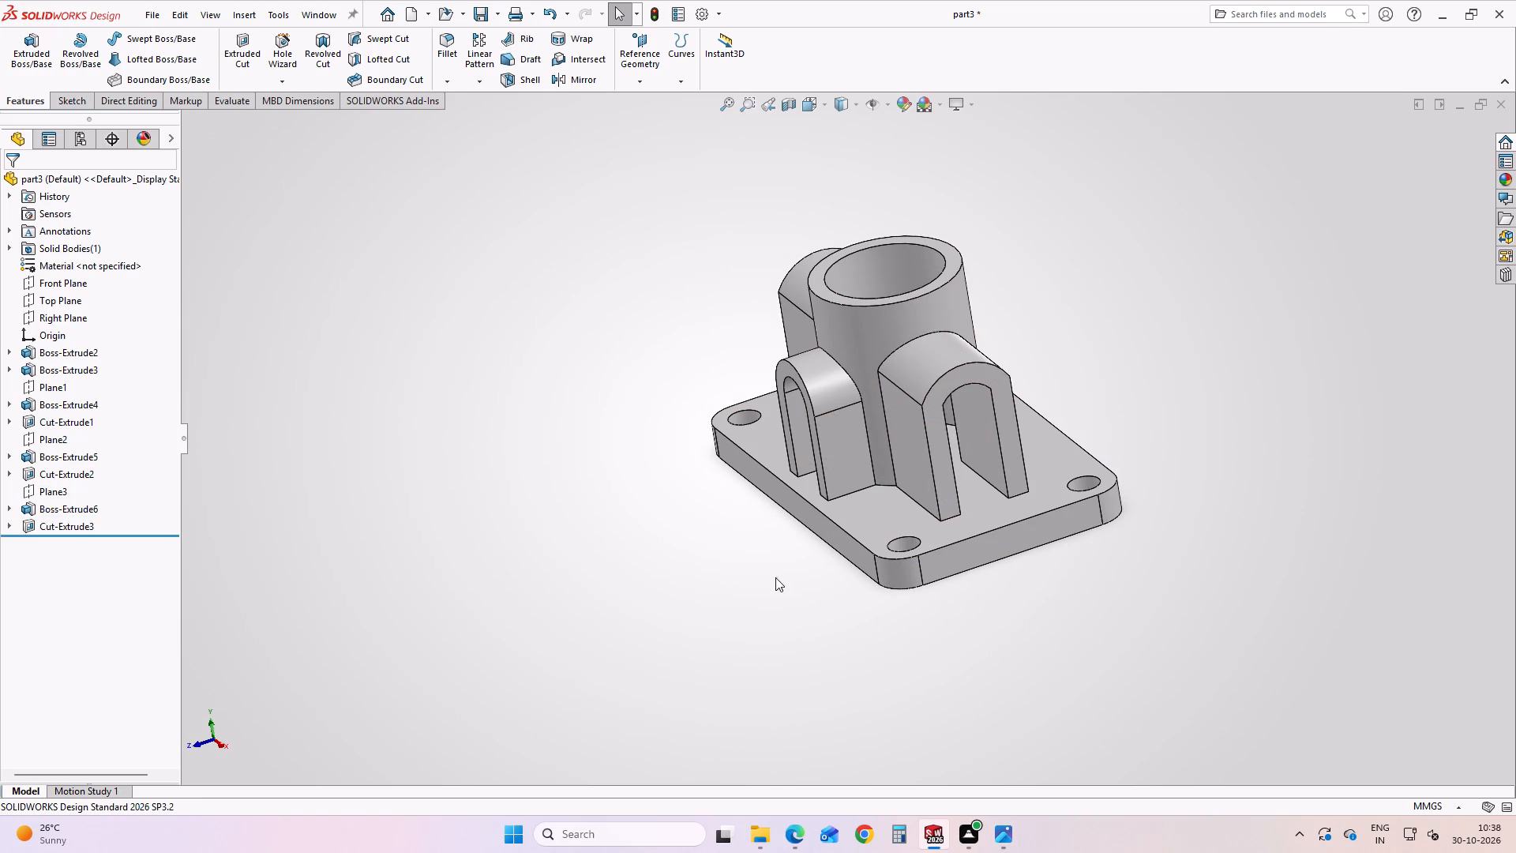
Check the reference image's dimensions and examine the small side arch's faces and edges against them.
{"action": "left_click", "coordinate": [1008, 844]}
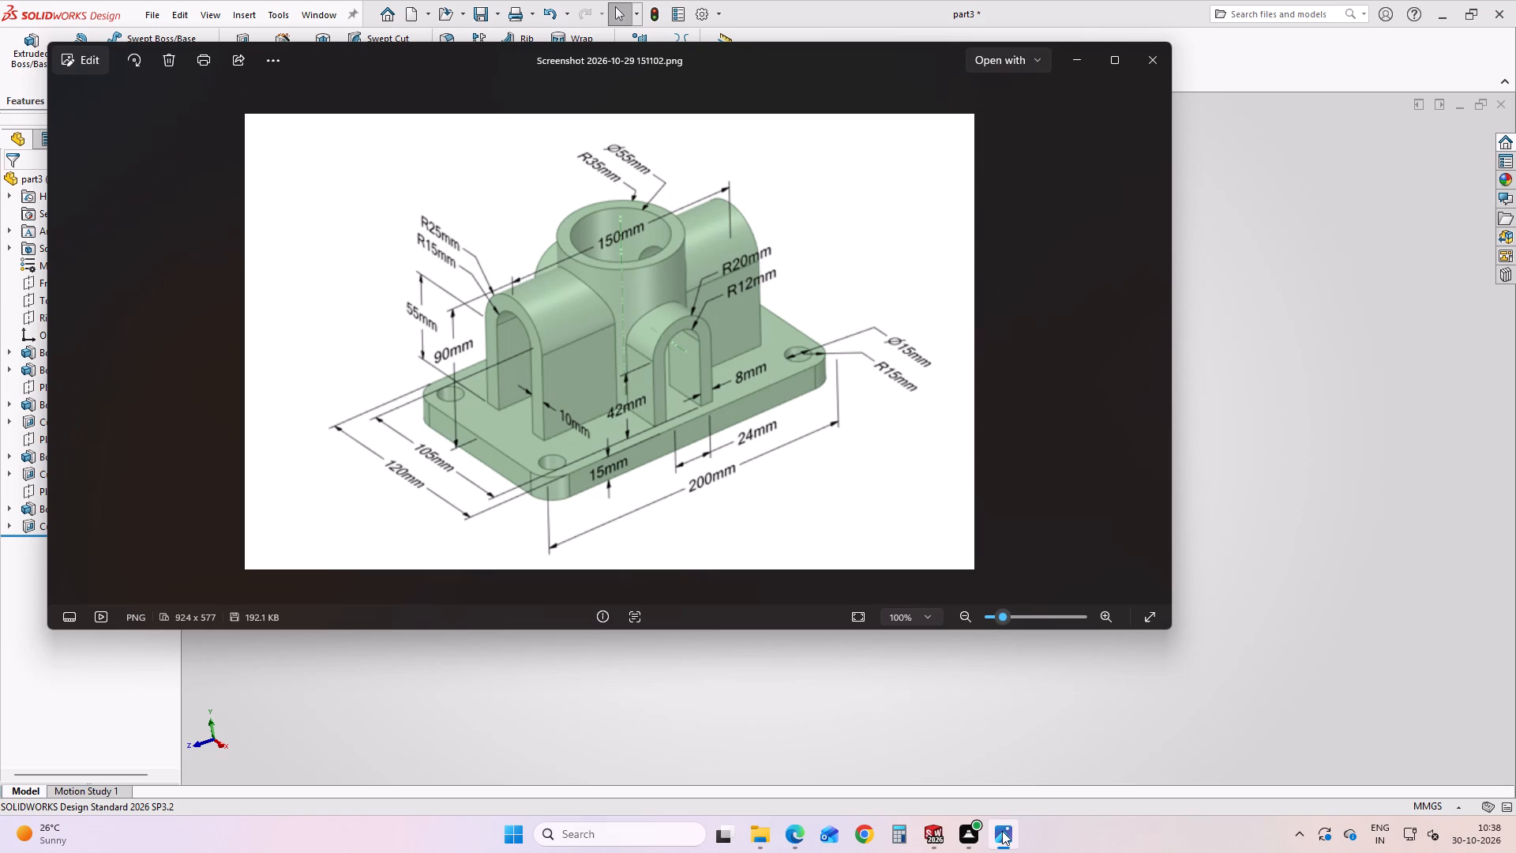
{"action": "left_click", "coordinate": [1002, 831]}
{"action": "middle_click_drag", "start_coordinate": [741, 389], "coordinate": [802, 375]}
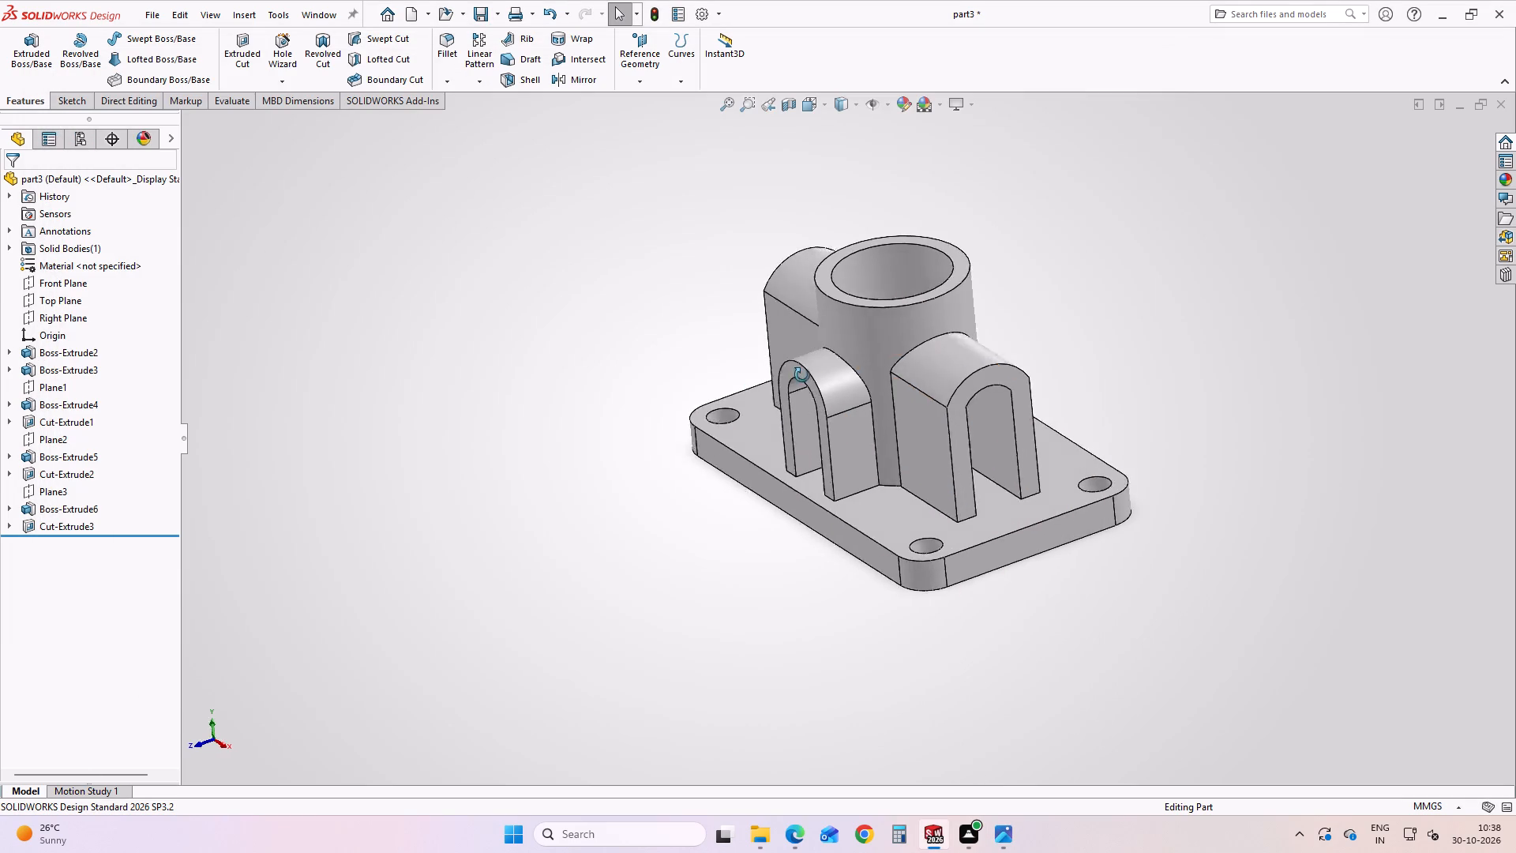
{"action": "middle_click_drag", "start_coordinate": [802, 375], "coordinate": [880, 363]}
{"action": "left_click", "coordinate": [951, 409]}
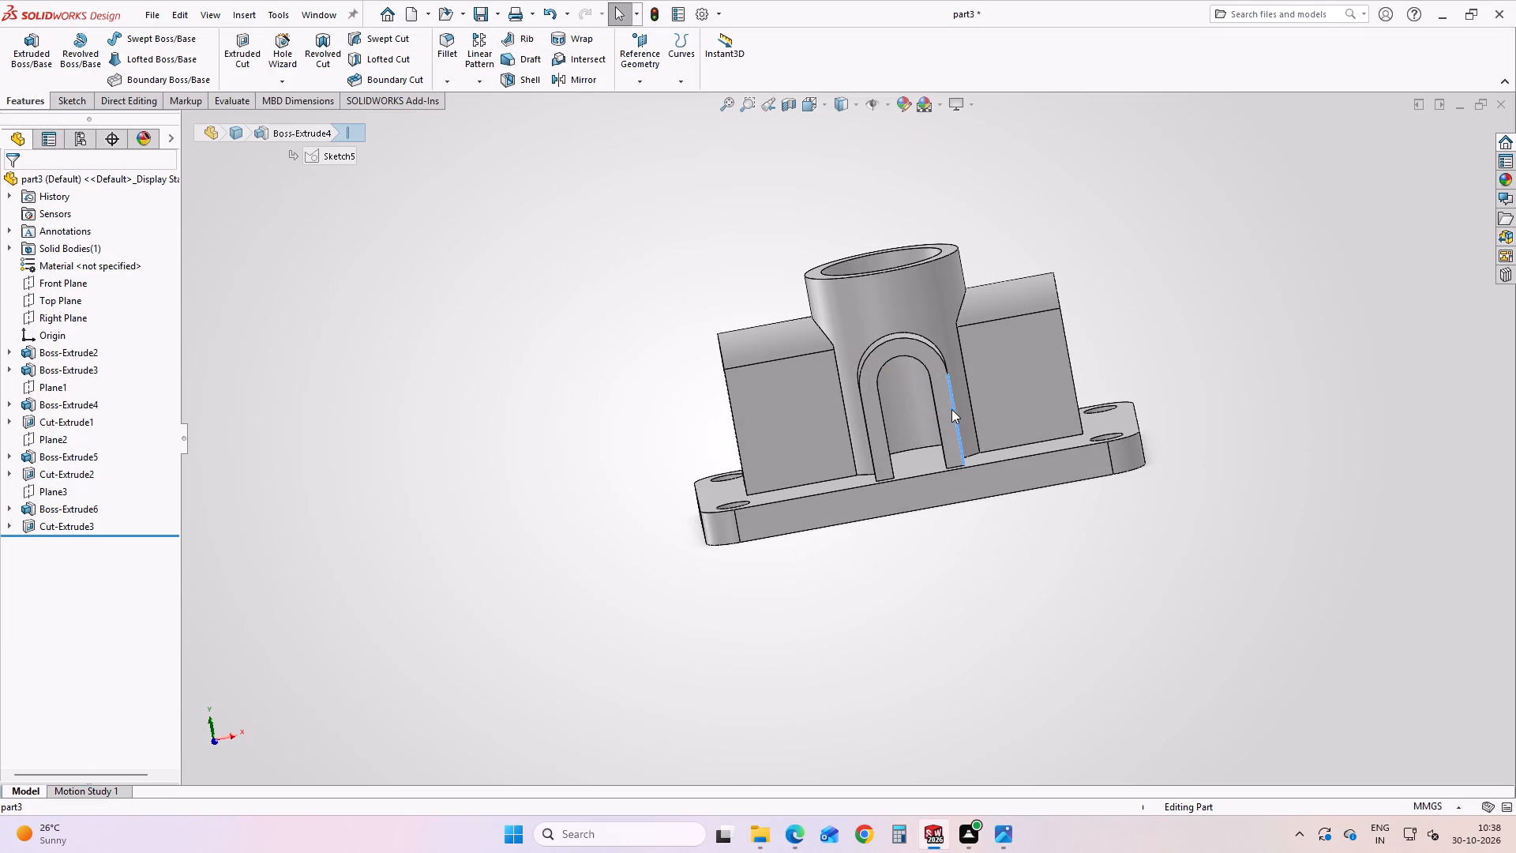
{"action": "left_click", "coordinate": [1006, 608]}
{"action": "left_click", "coordinate": [941, 418]}
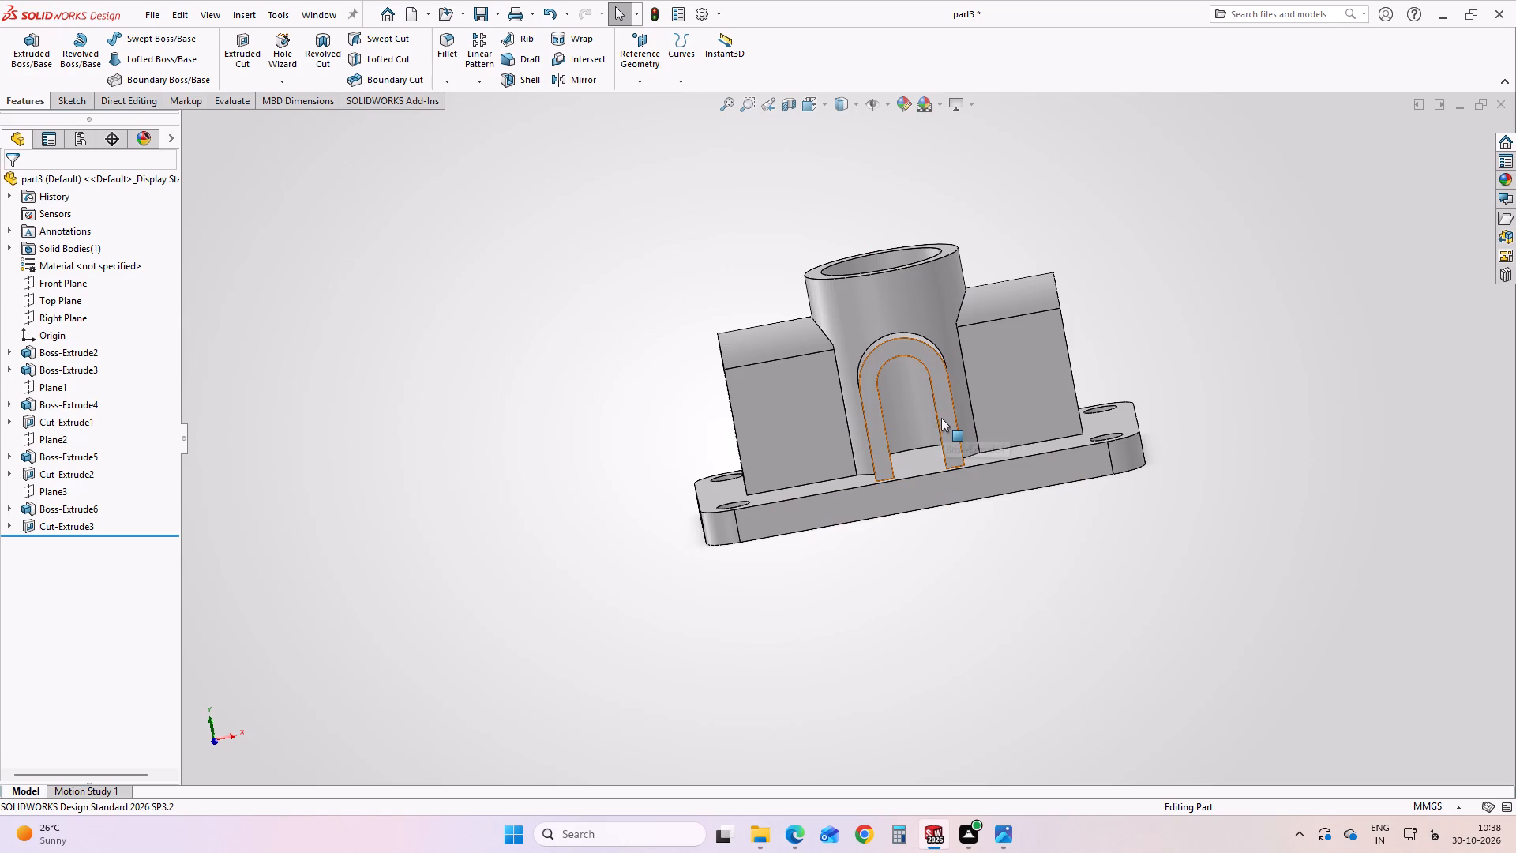
{"action": "left_click", "coordinate": [970, 593]}
{"action": "scroll", "coordinate": [951, 440], "scroll_direction": "down", "scroll_amount": 6}
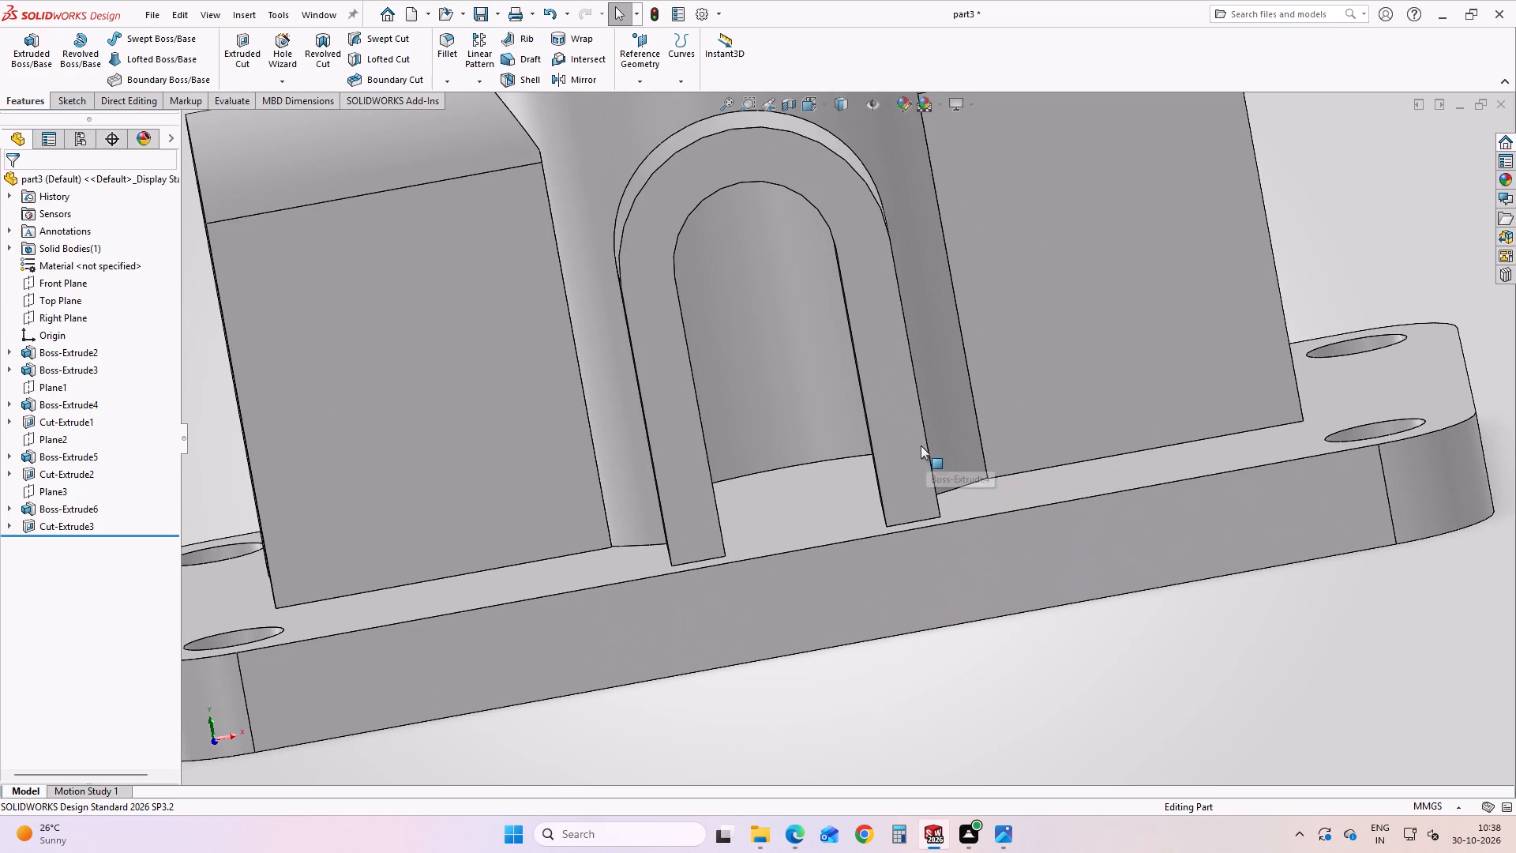
{"action": "left_click", "coordinate": [919, 442]}
{"action": "middle_click_drag", "start_coordinate": [925, 449], "coordinate": [981, 401]}
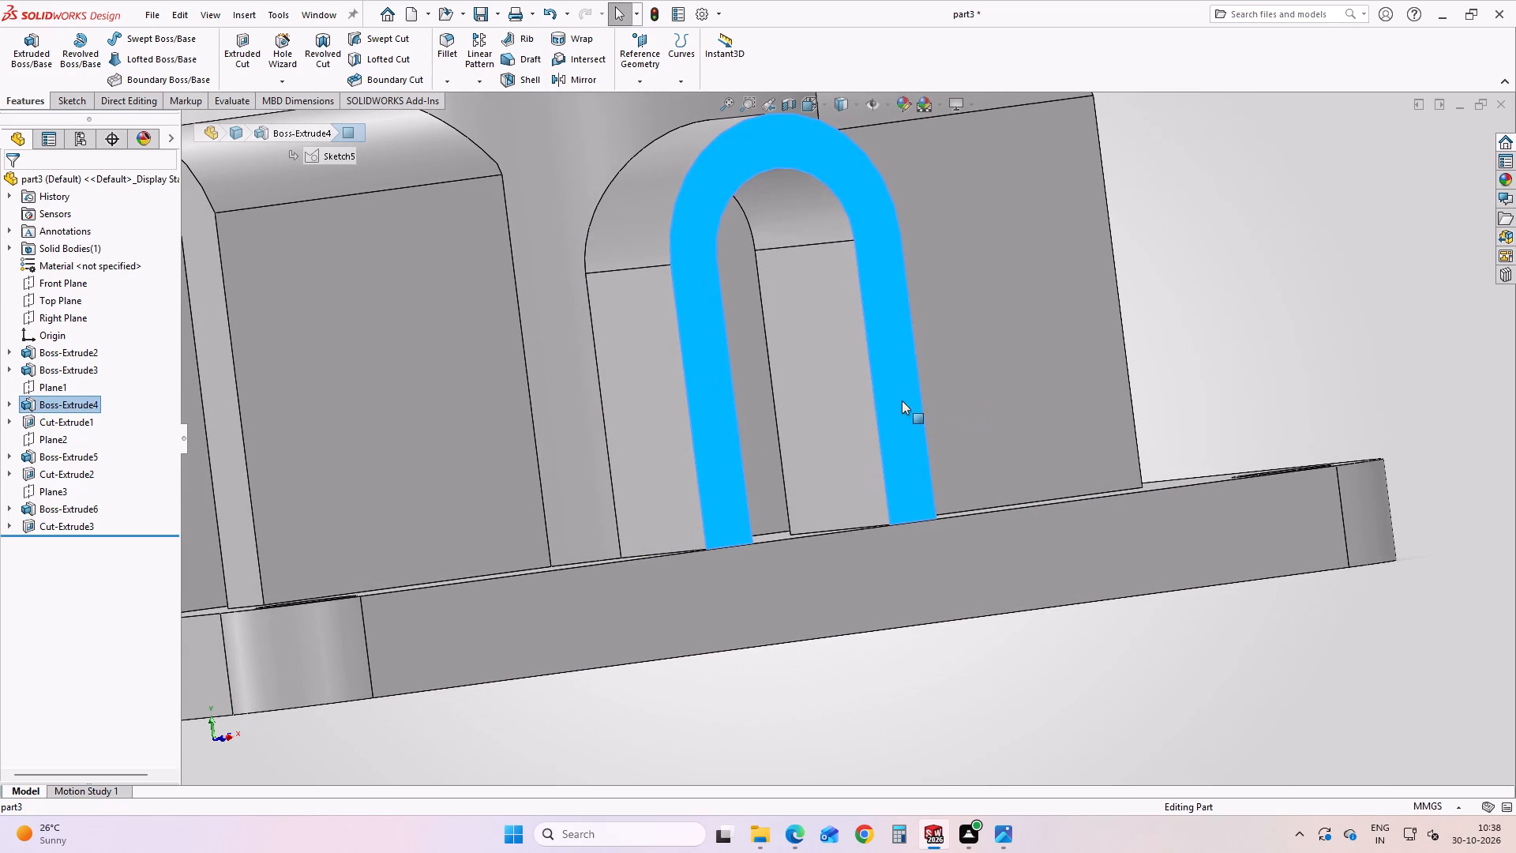
{"action": "left_click", "coordinate": [850, 395]}
{"action": "left_click", "coordinate": [968, 688]}
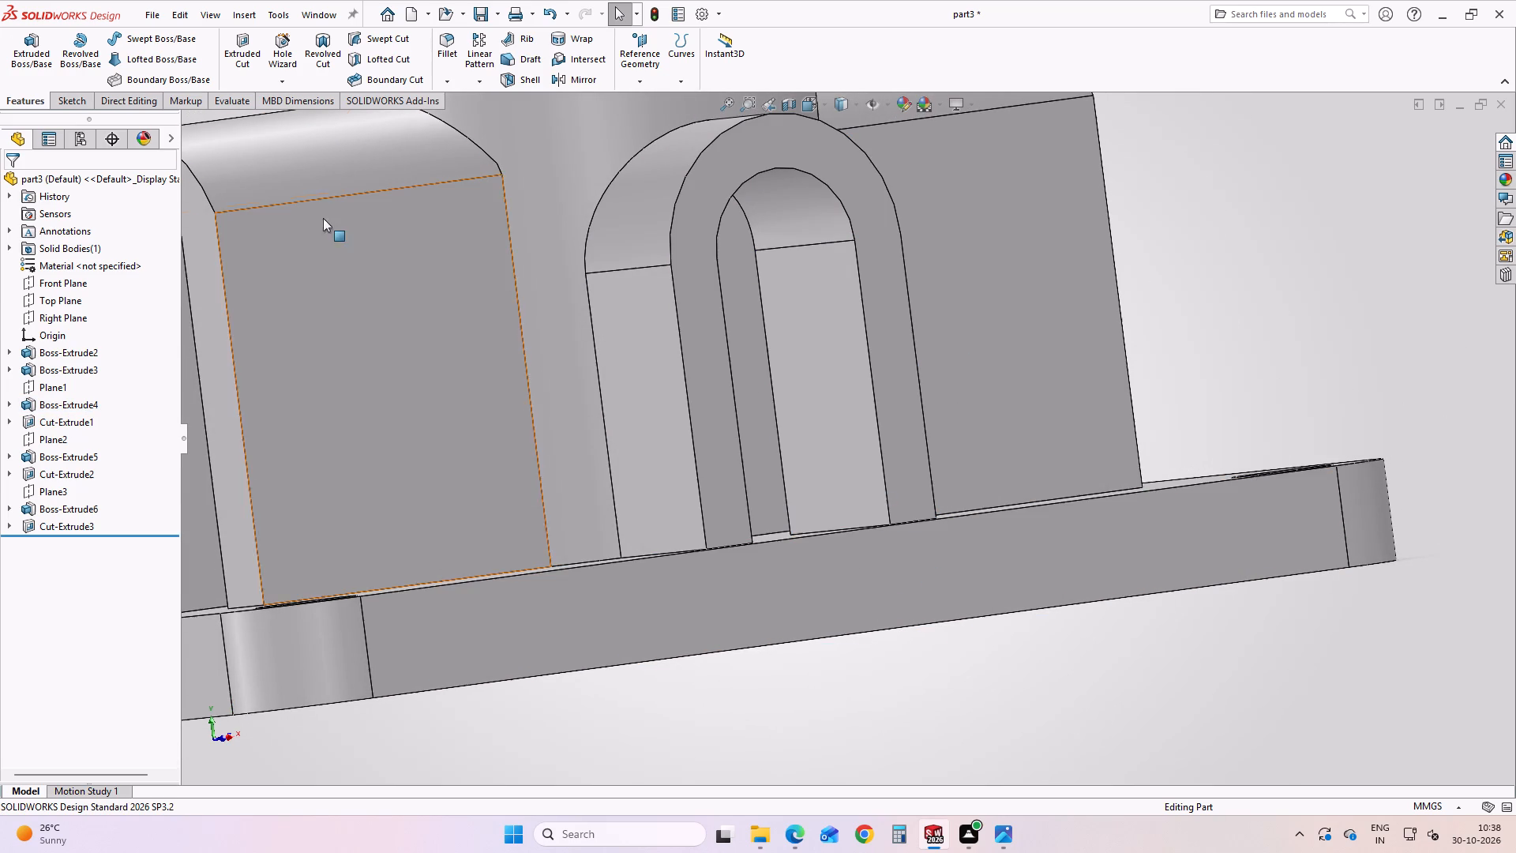
Measure the wall thickness of the small side arch between the inner and outer faces of one leg.
{"action": "left_click", "coordinate": [58, 99]}
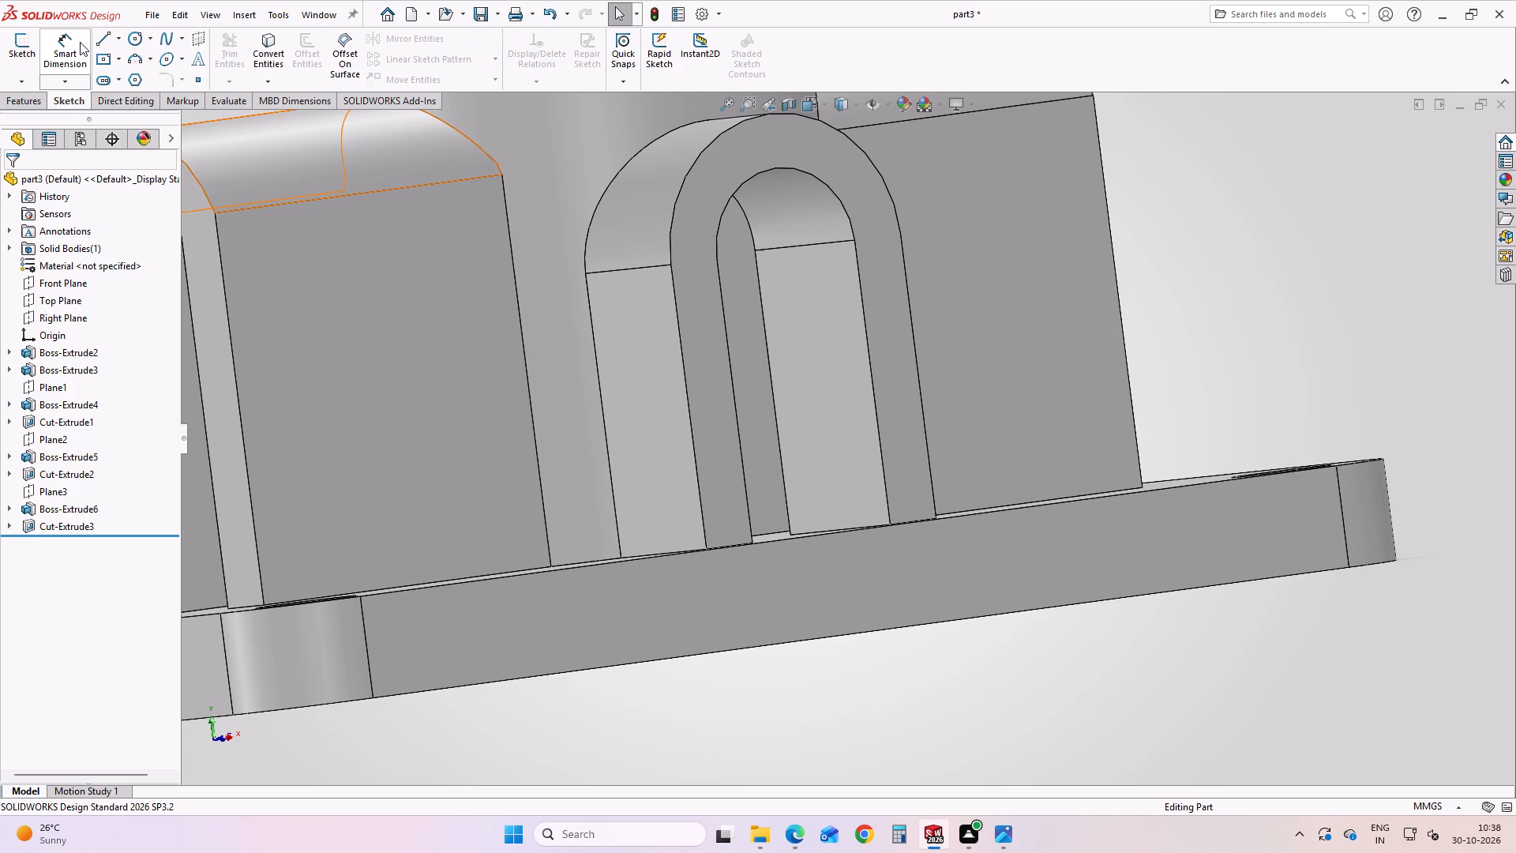
{"action": "left_click", "coordinate": [220, 102]}
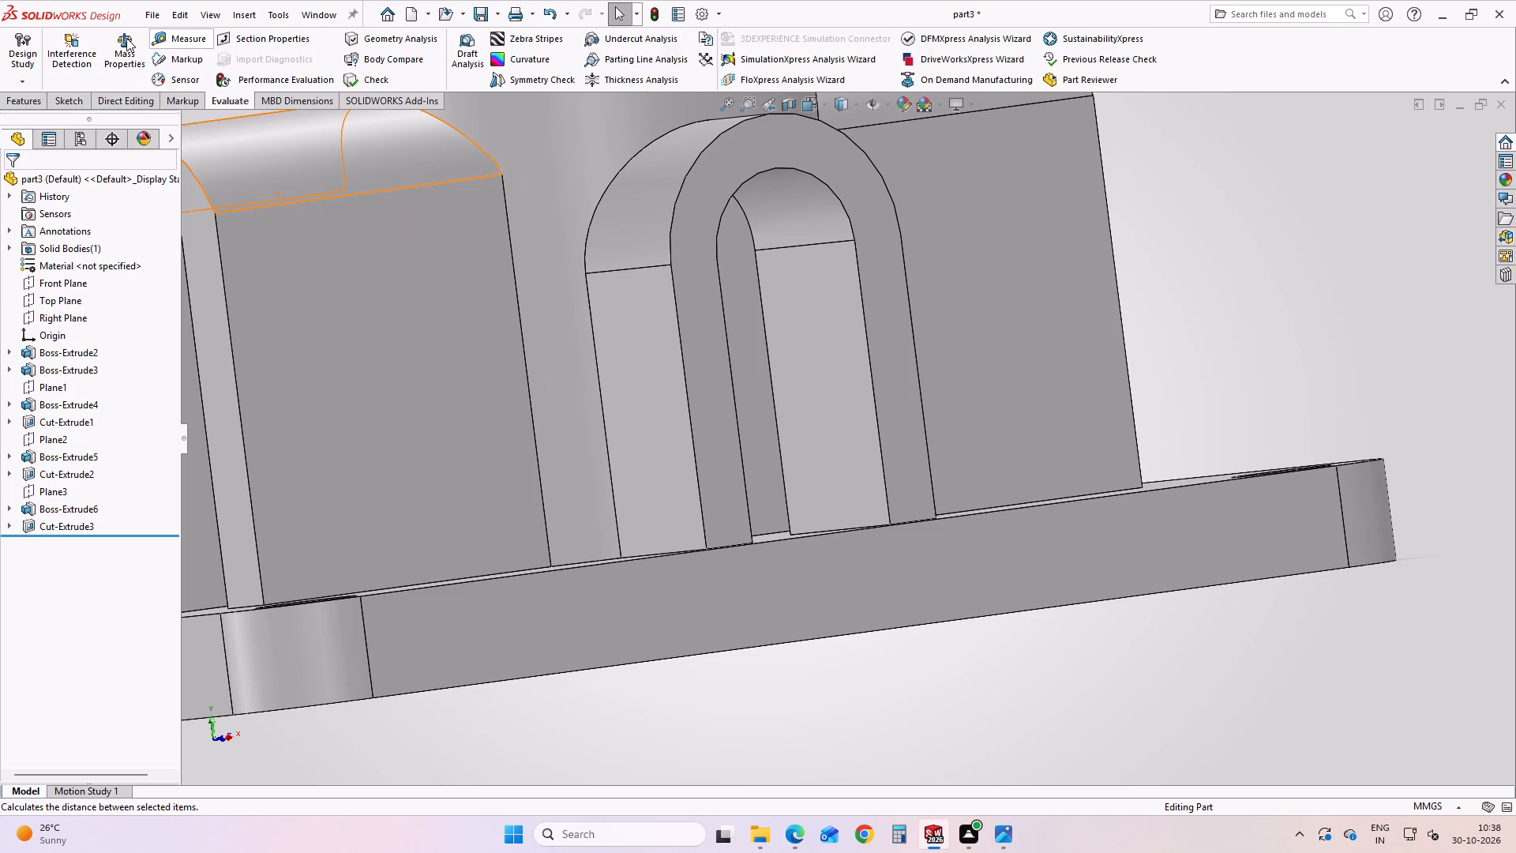
{"action": "left_click", "coordinate": [181, 35]}
{"action": "left_click", "coordinate": [824, 328]}
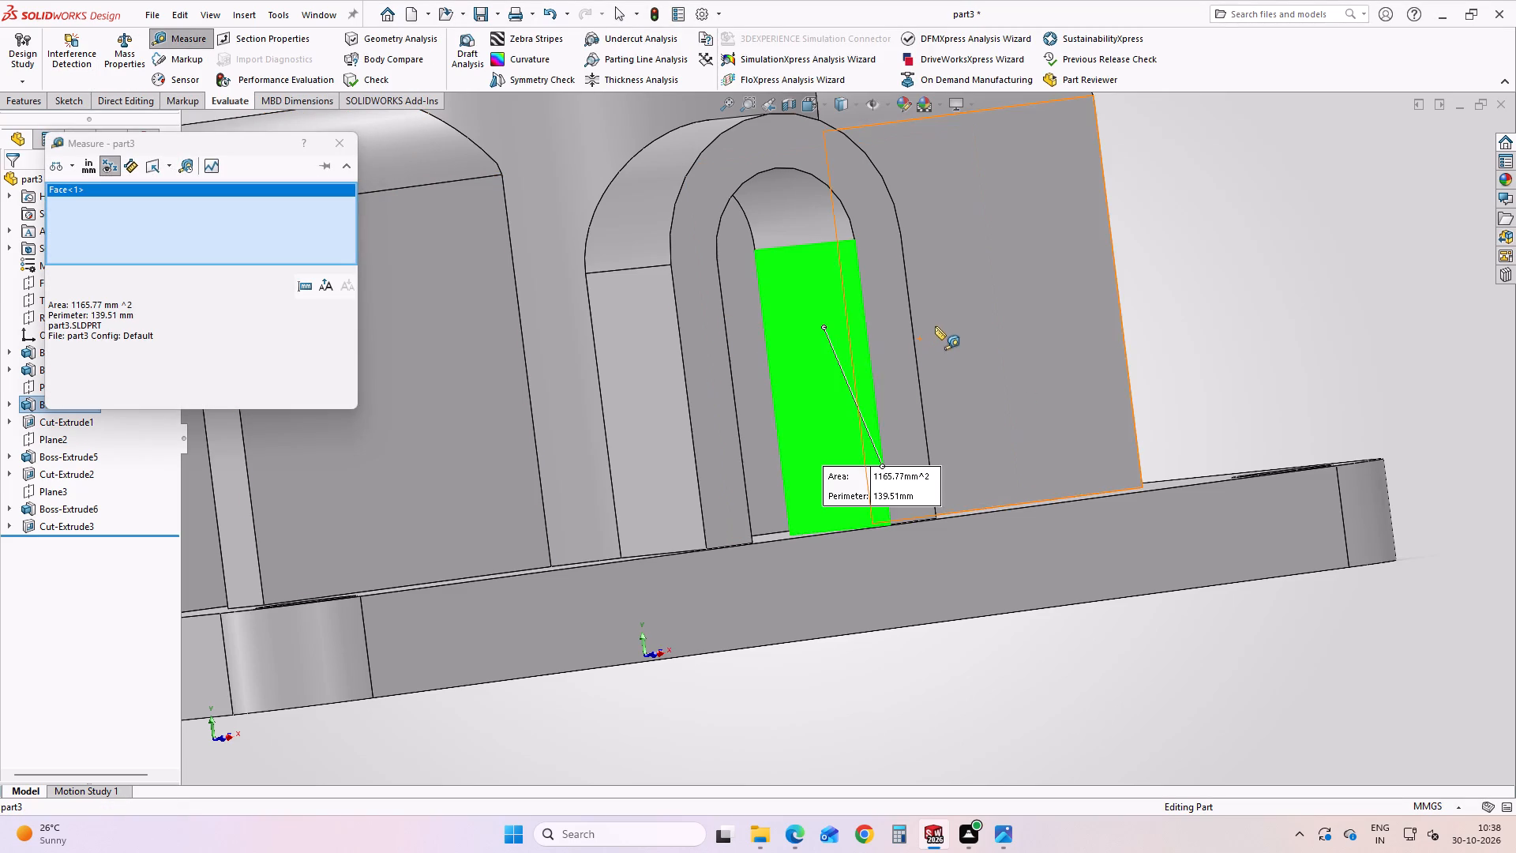
{"action": "middle_click_drag", "start_coordinate": [900, 342], "coordinate": [797, 363]}
{"action": "left_click", "coordinate": [955, 312]}
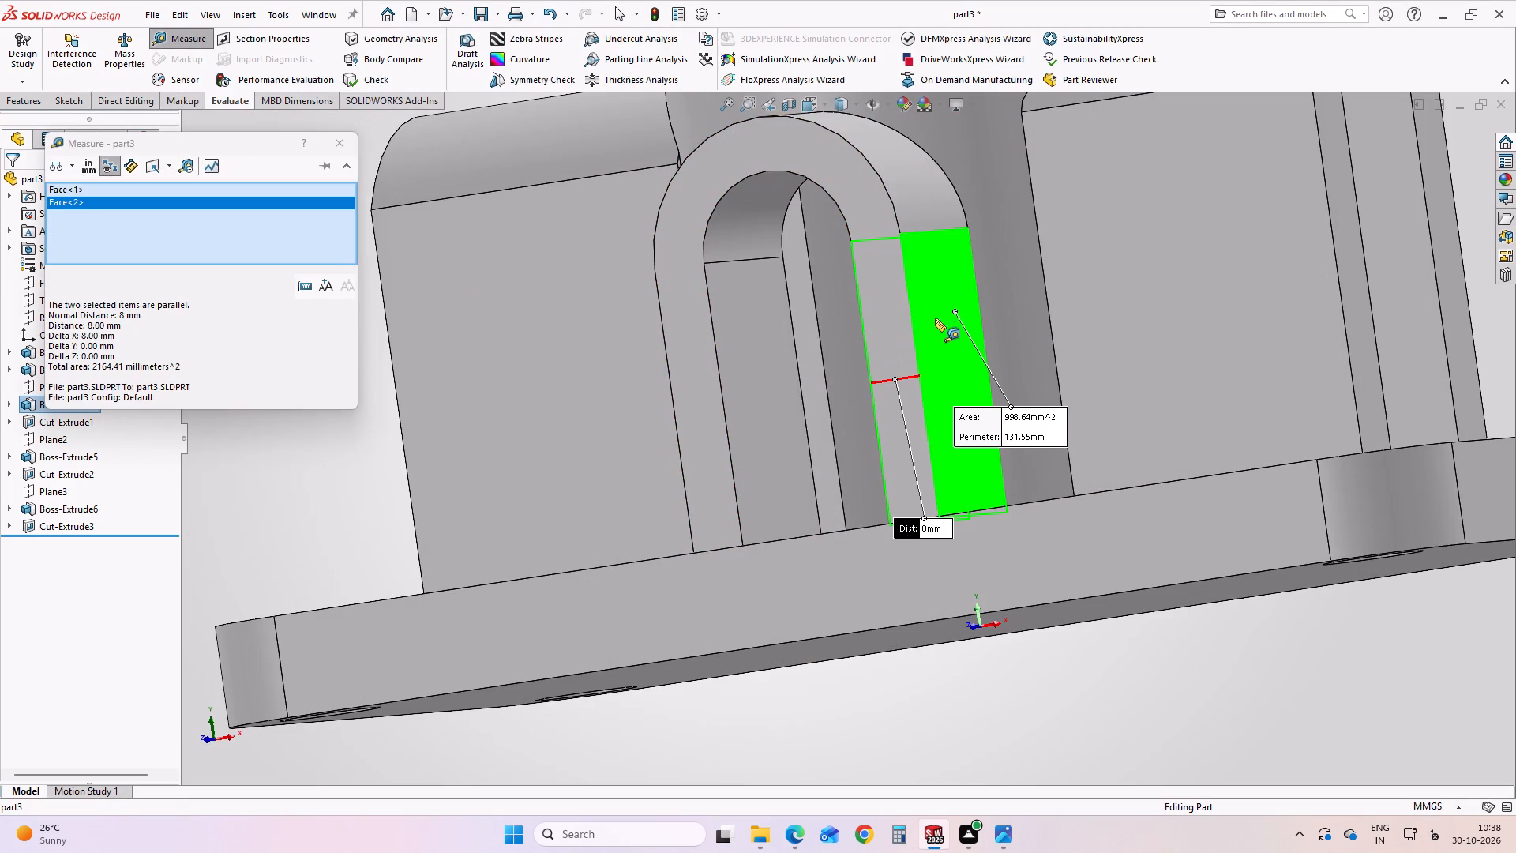
{"action": "scroll", "coordinate": [805, 374], "scroll_direction": "up", "scroll_amount": 1}
{"action": "key", "text": "Escape"}
Measure the distance from the small side arch's outer edge, where the curve meets the straight leg, to the base plate's top face.
{"action": "scroll", "coordinate": [873, 331], "scroll_direction": "up", "scroll_amount": 1}
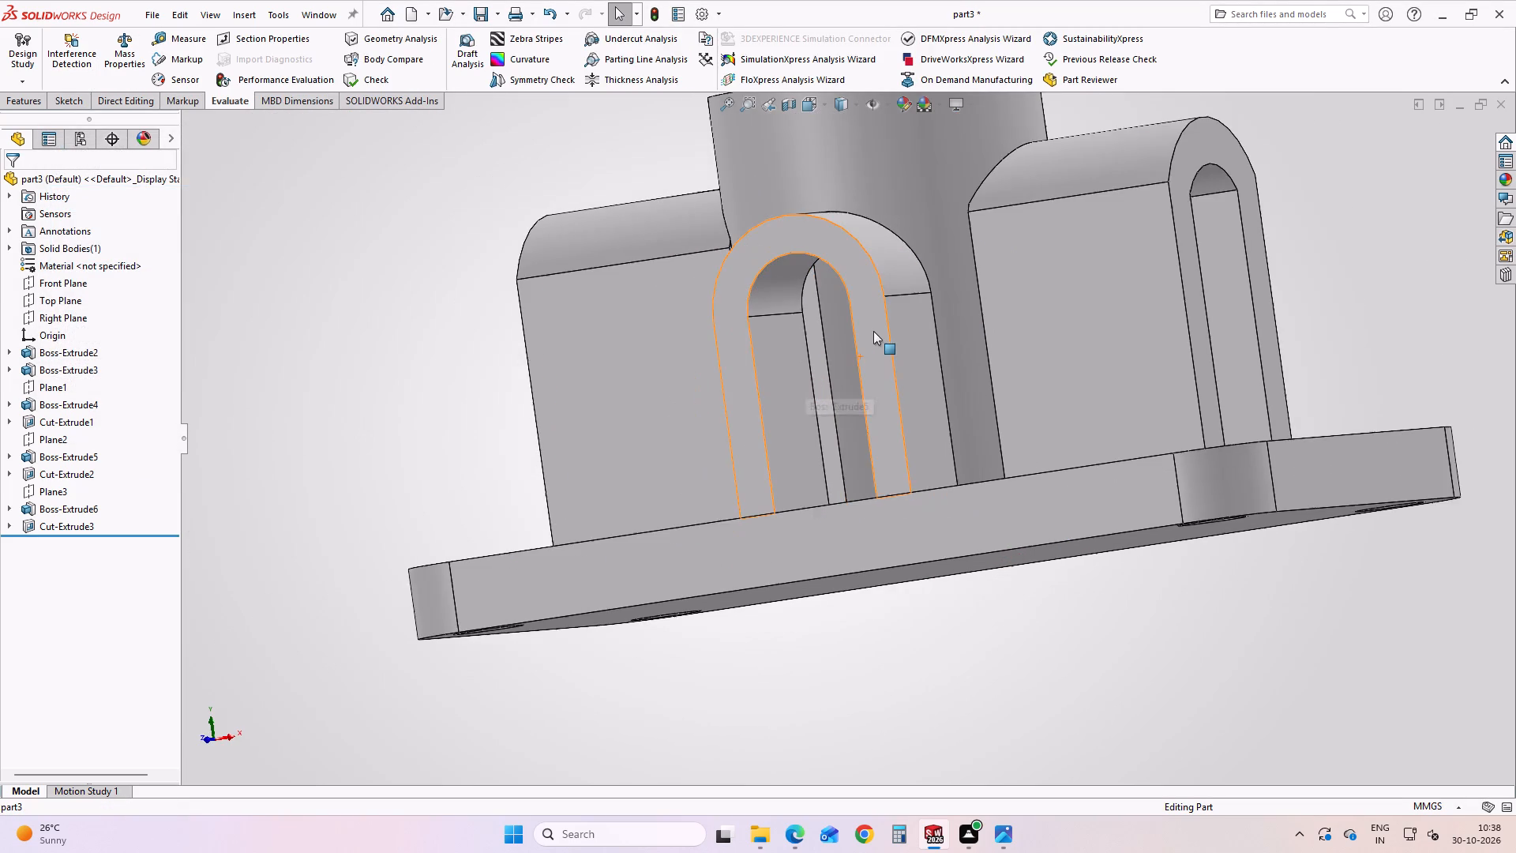
{"action": "scroll", "coordinate": [871, 326], "scroll_direction": "up", "scroll_amount": 1}
{"action": "left_click", "coordinate": [187, 32]}
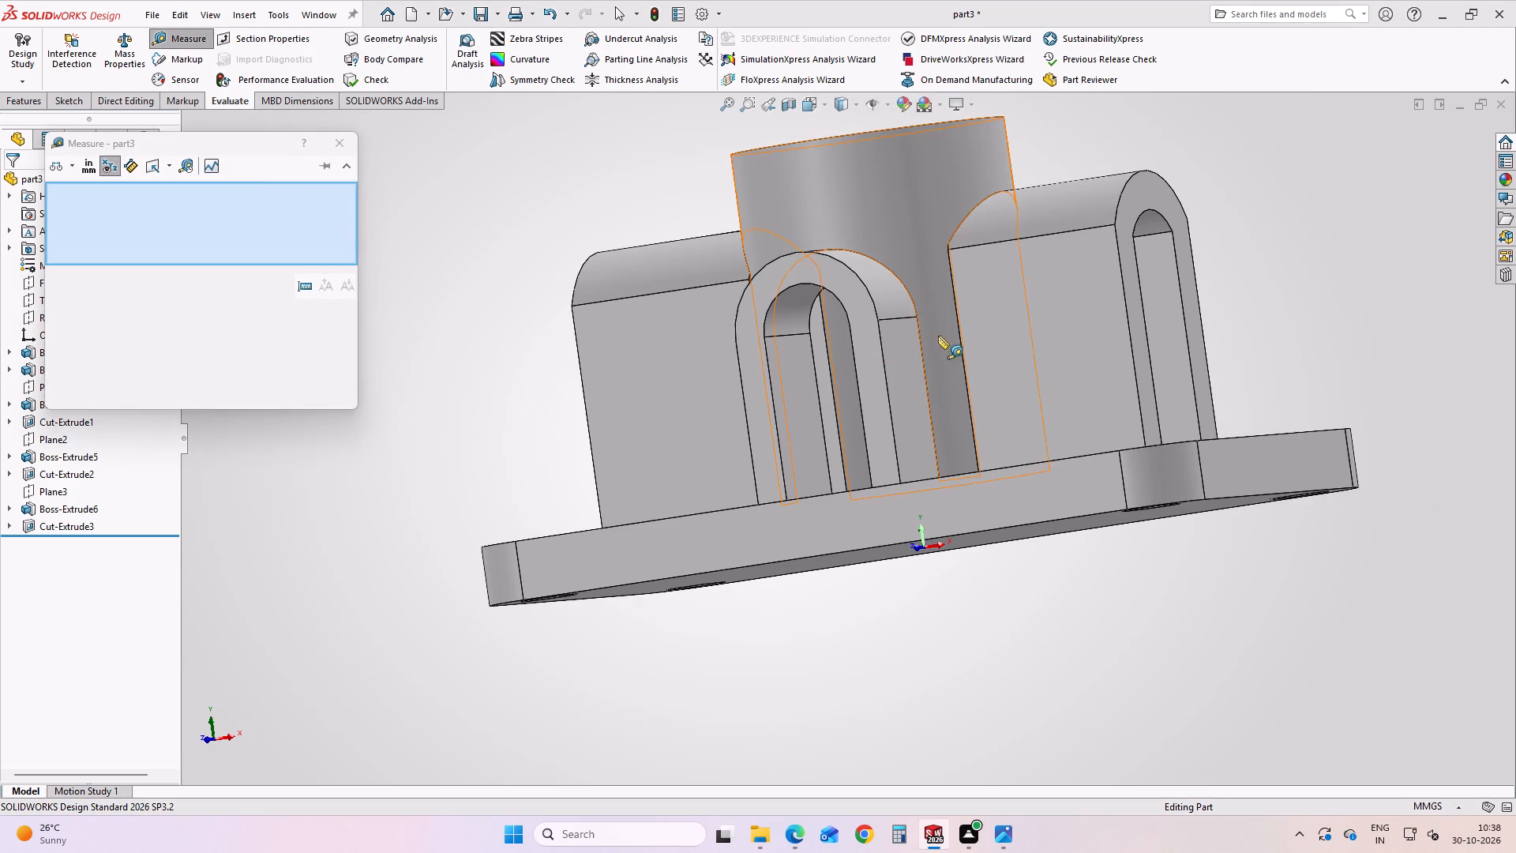
{"action": "left_click", "coordinate": [907, 315]}
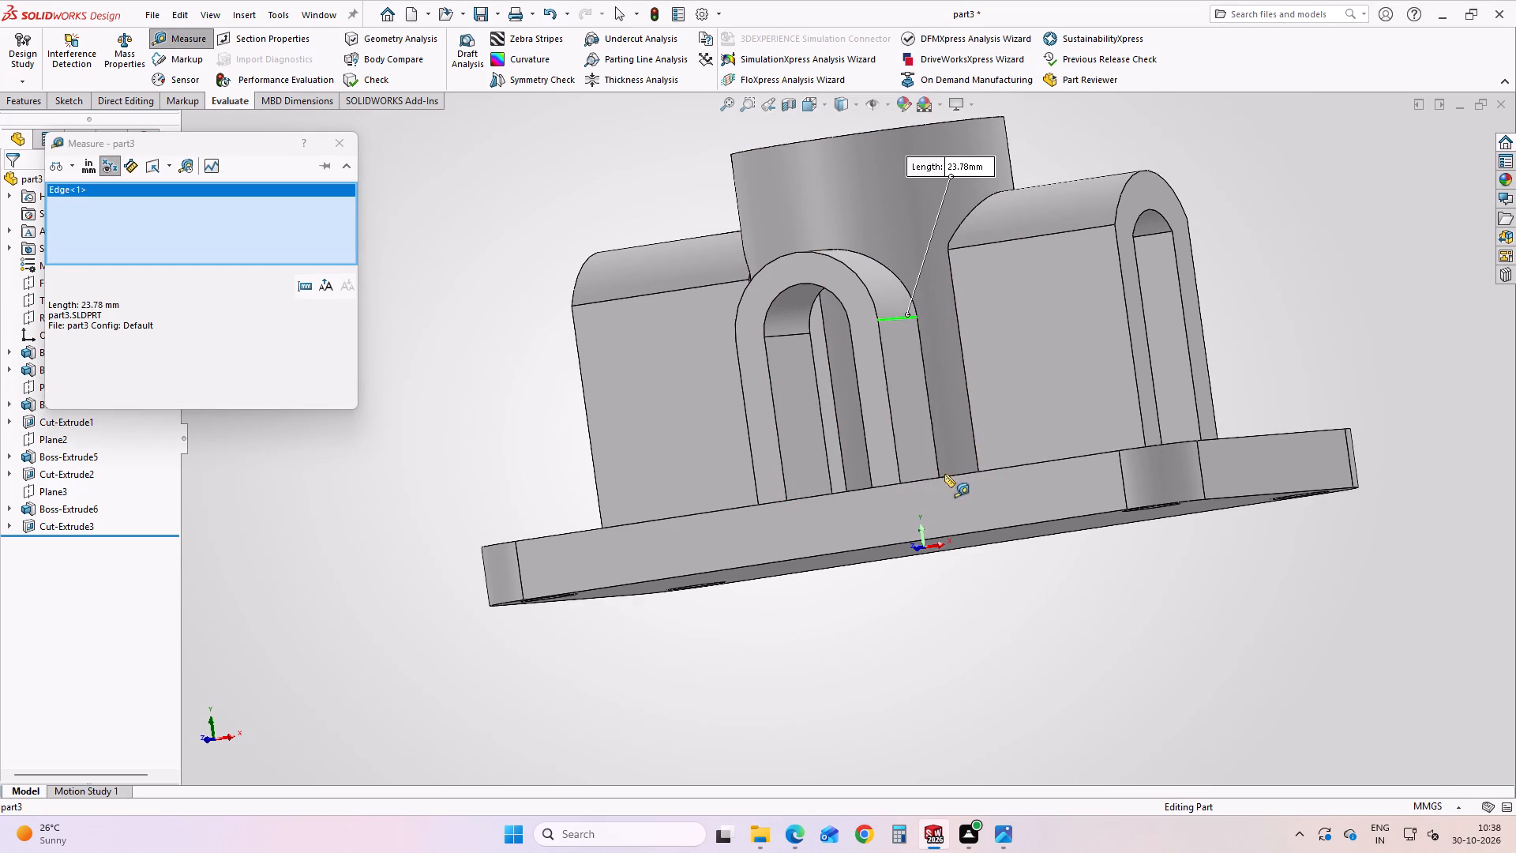
{"action": "scroll", "coordinate": [975, 445], "scroll_direction": "down", "scroll_amount": 1}
{"action": "middle_click_drag", "start_coordinate": [977, 454], "coordinate": [983, 508]}
{"action": "left_click", "coordinate": [947, 492]}
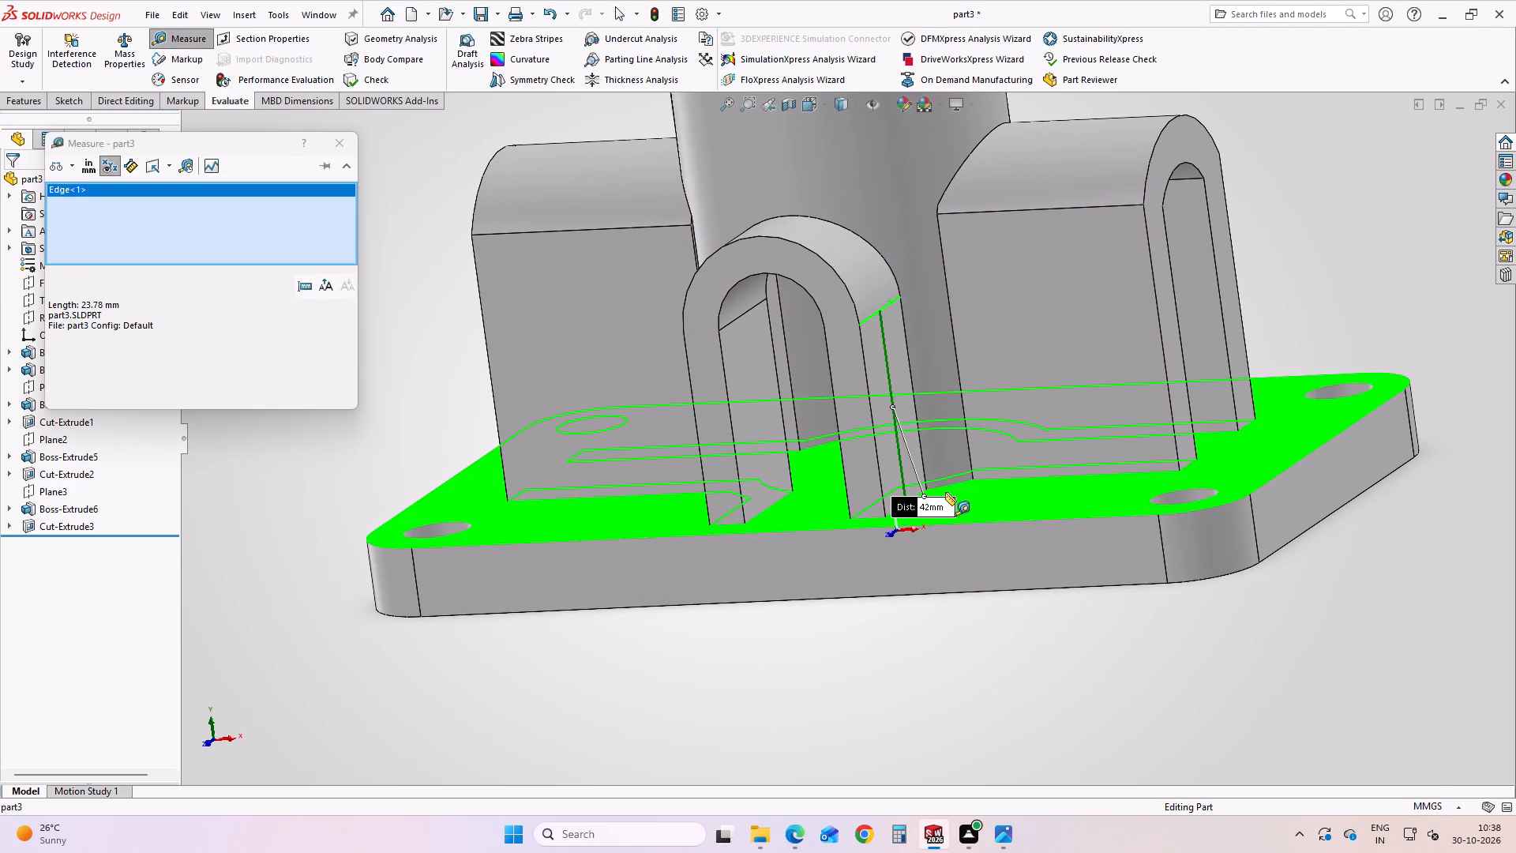
{"action": "key", "text": "Escape"}
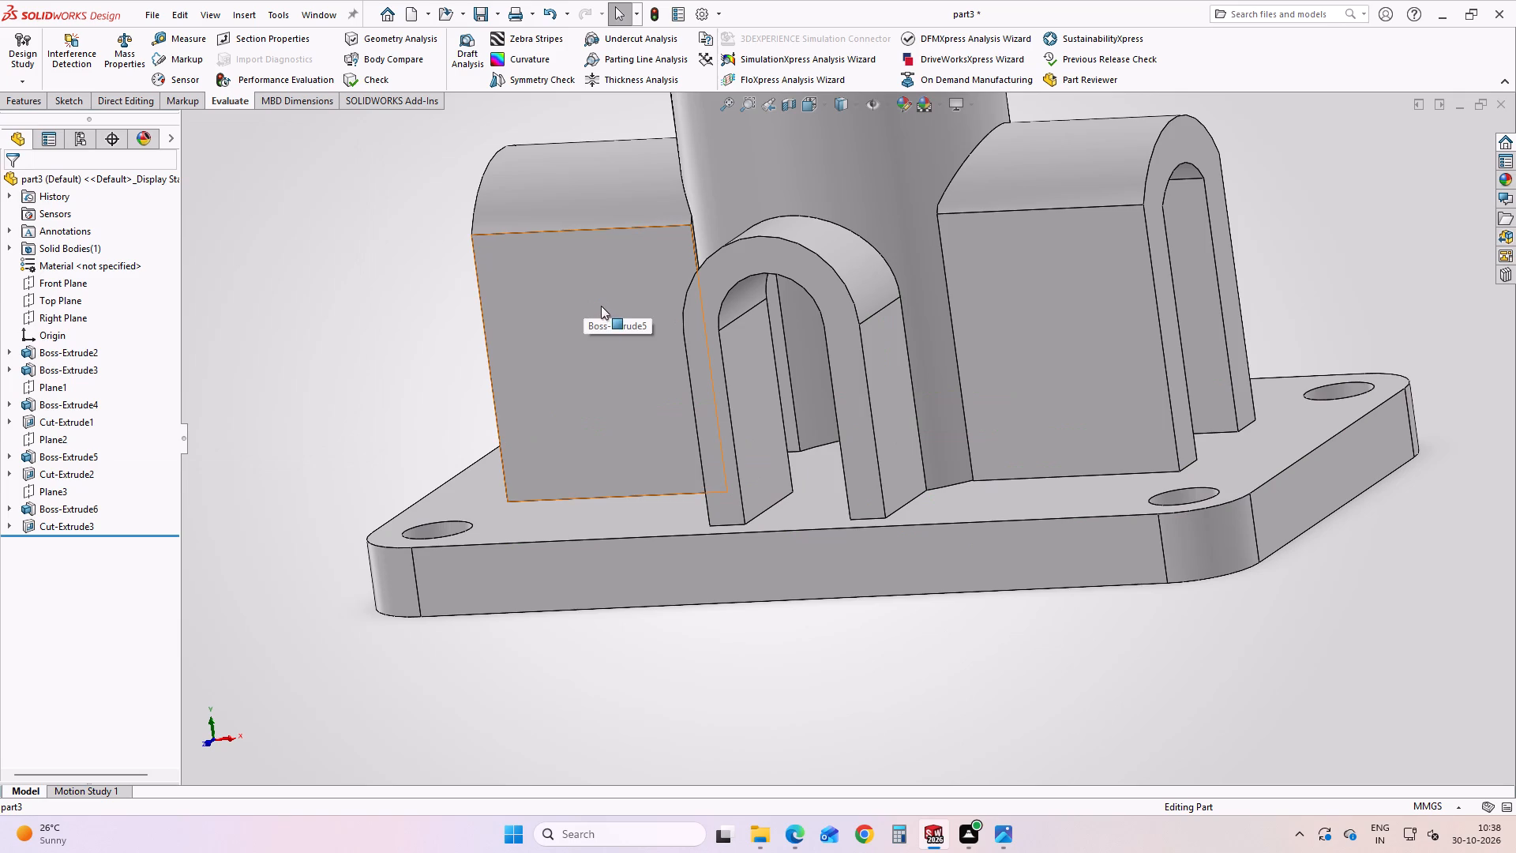
Save the finished bracket part.
{"action": "scroll", "coordinate": [929, 318], "scroll_direction": "up", "scroll_amount": 2}
{"action": "middle_click_drag", "start_coordinate": [955, 295], "coordinate": [910, 543]}
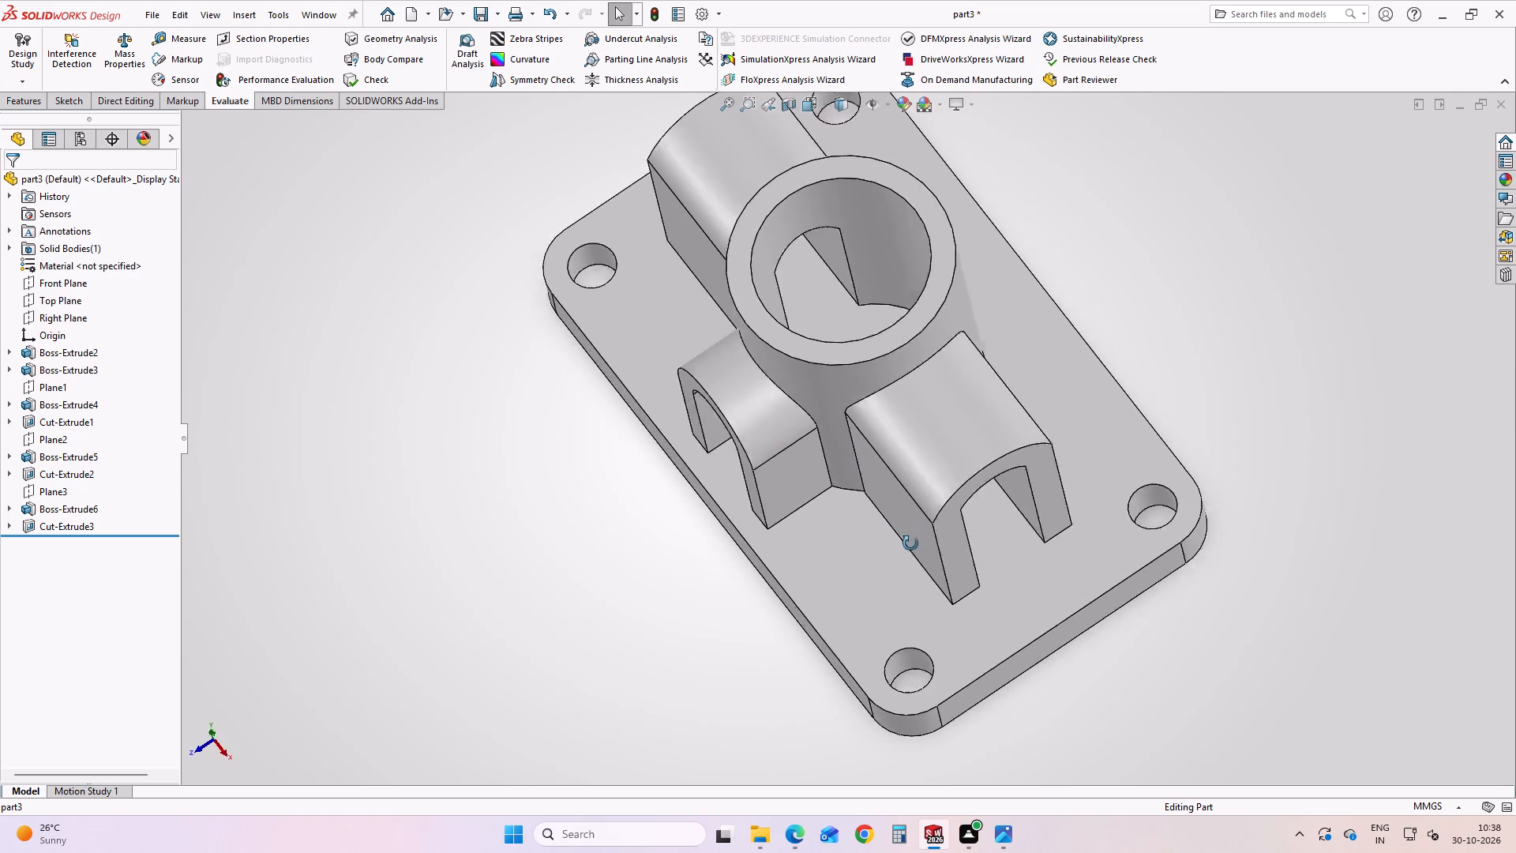
{"action": "middle_click_drag", "start_coordinate": [910, 543], "coordinate": [990, 502]}
{"action": "scroll", "coordinate": [990, 502], "scroll_direction": "up", "scroll_amount": 1}
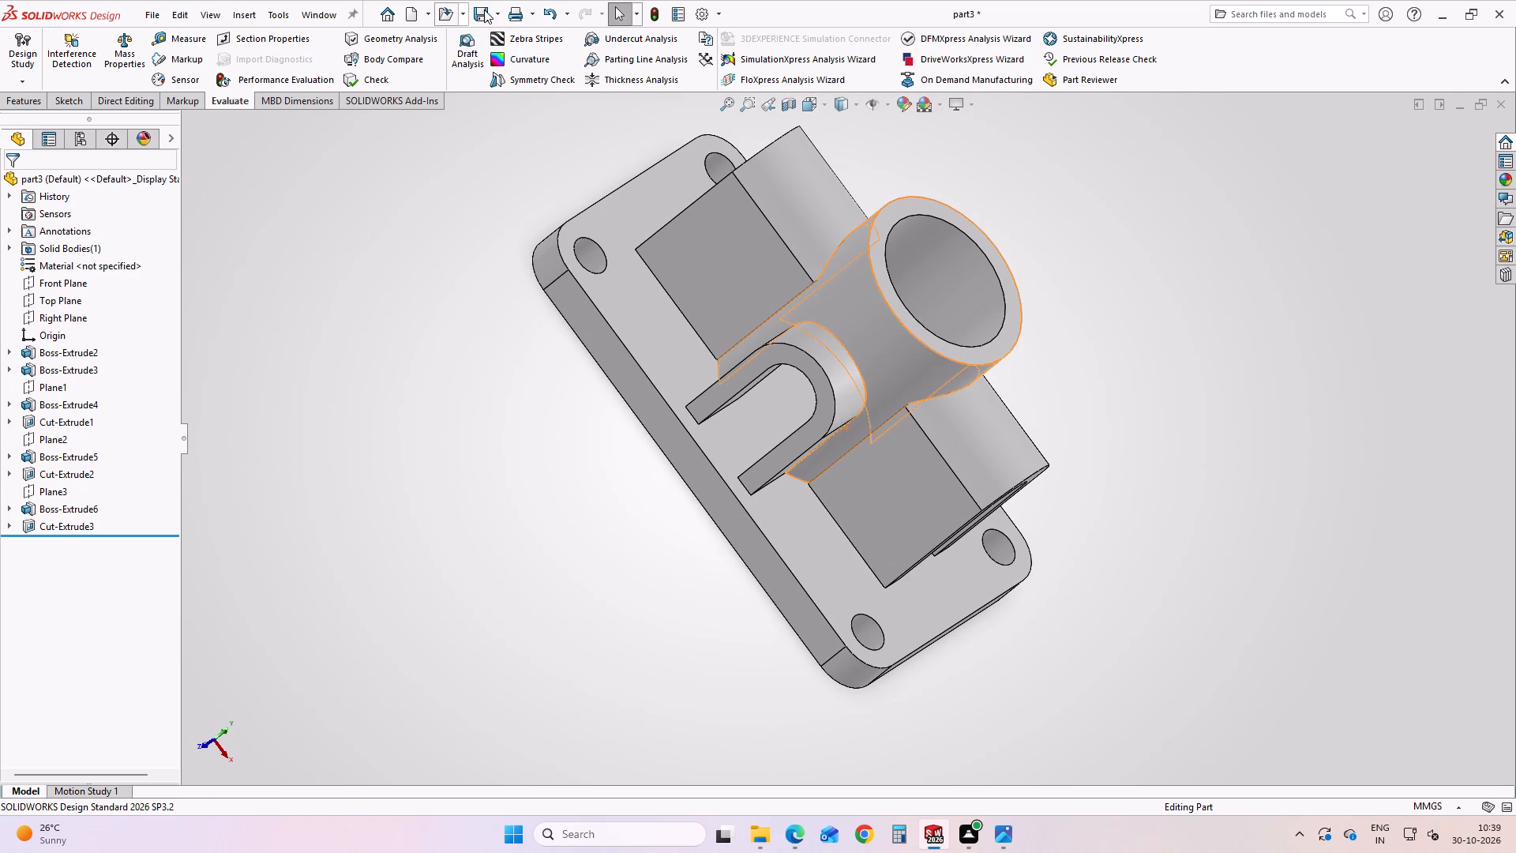
{"action": "left_click", "coordinate": [484, 9]}
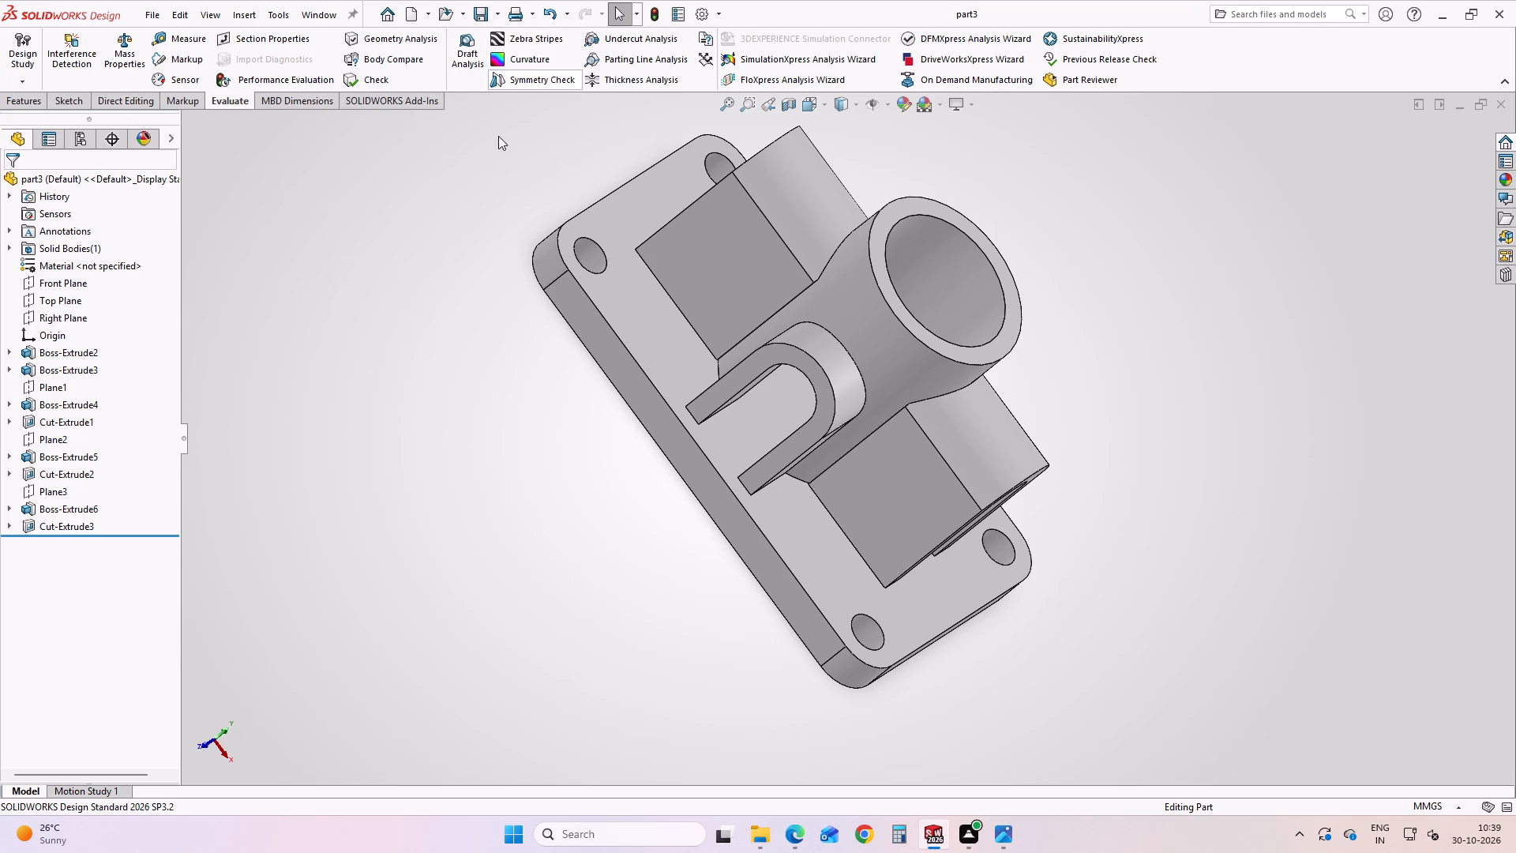
Save the bracket again under the name part3 as a SOLIDWORKS Part, replacing the existing file in the sai folder.
{"action": "left_click", "coordinate": [501, 18]}
{"action": "left_click", "coordinate": [497, 53]}
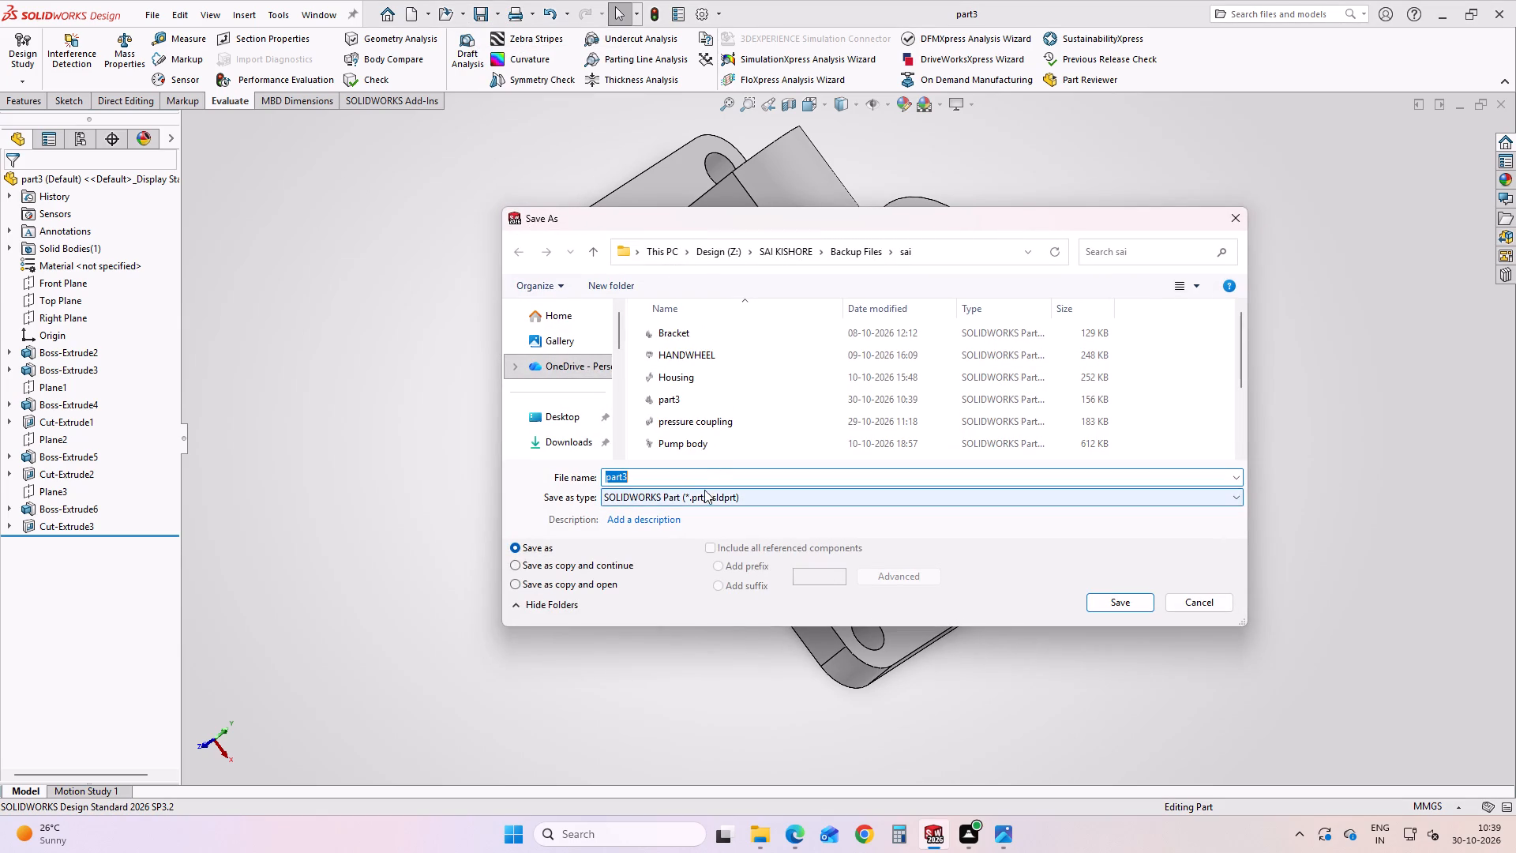
{"action": "left_click", "coordinate": [1143, 602]}
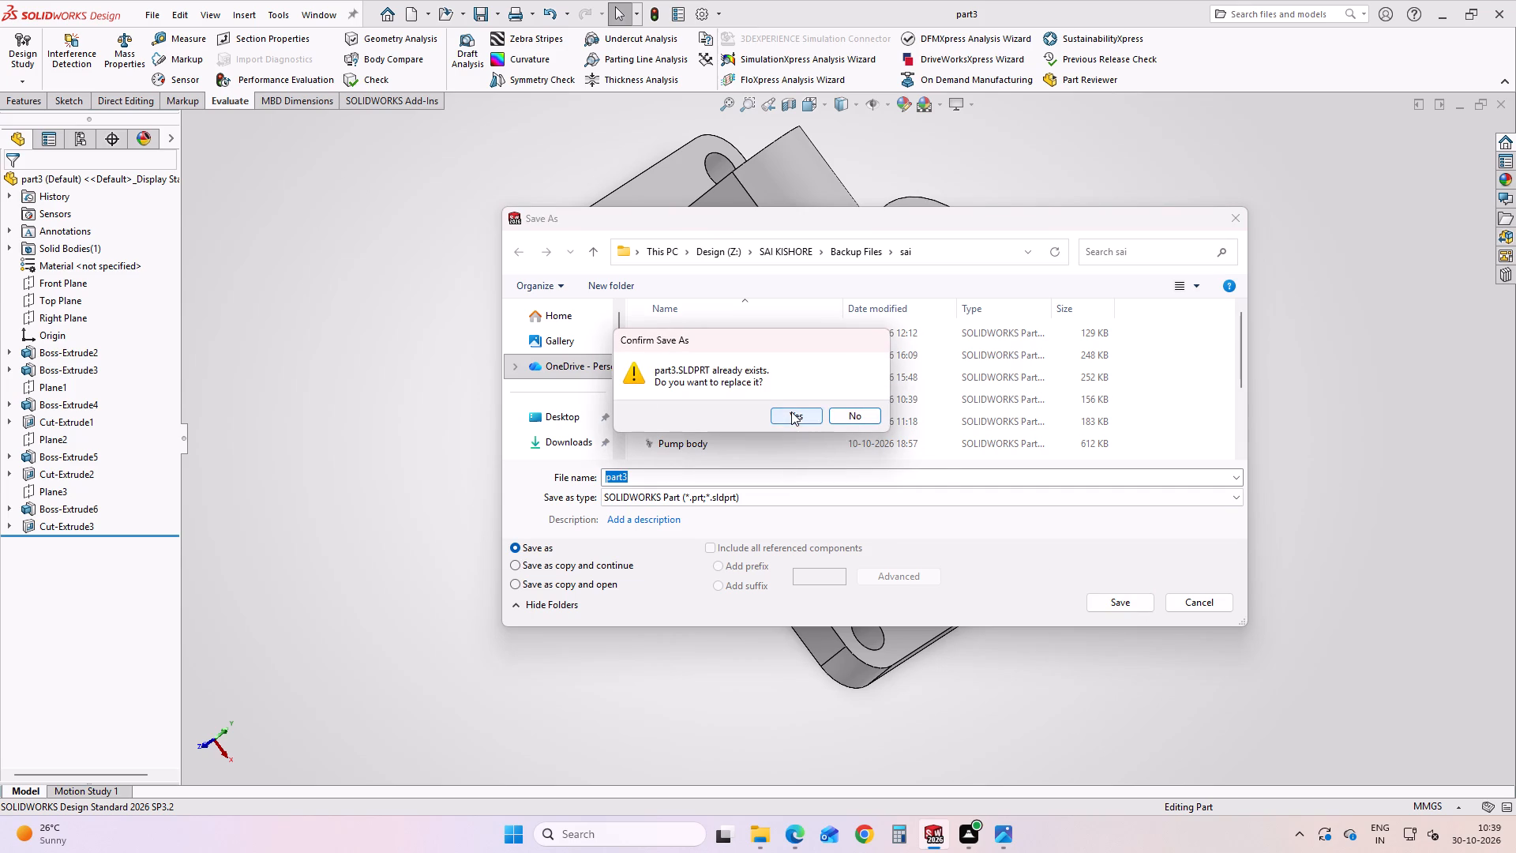
{"action": "left_click", "coordinate": [791, 411]}
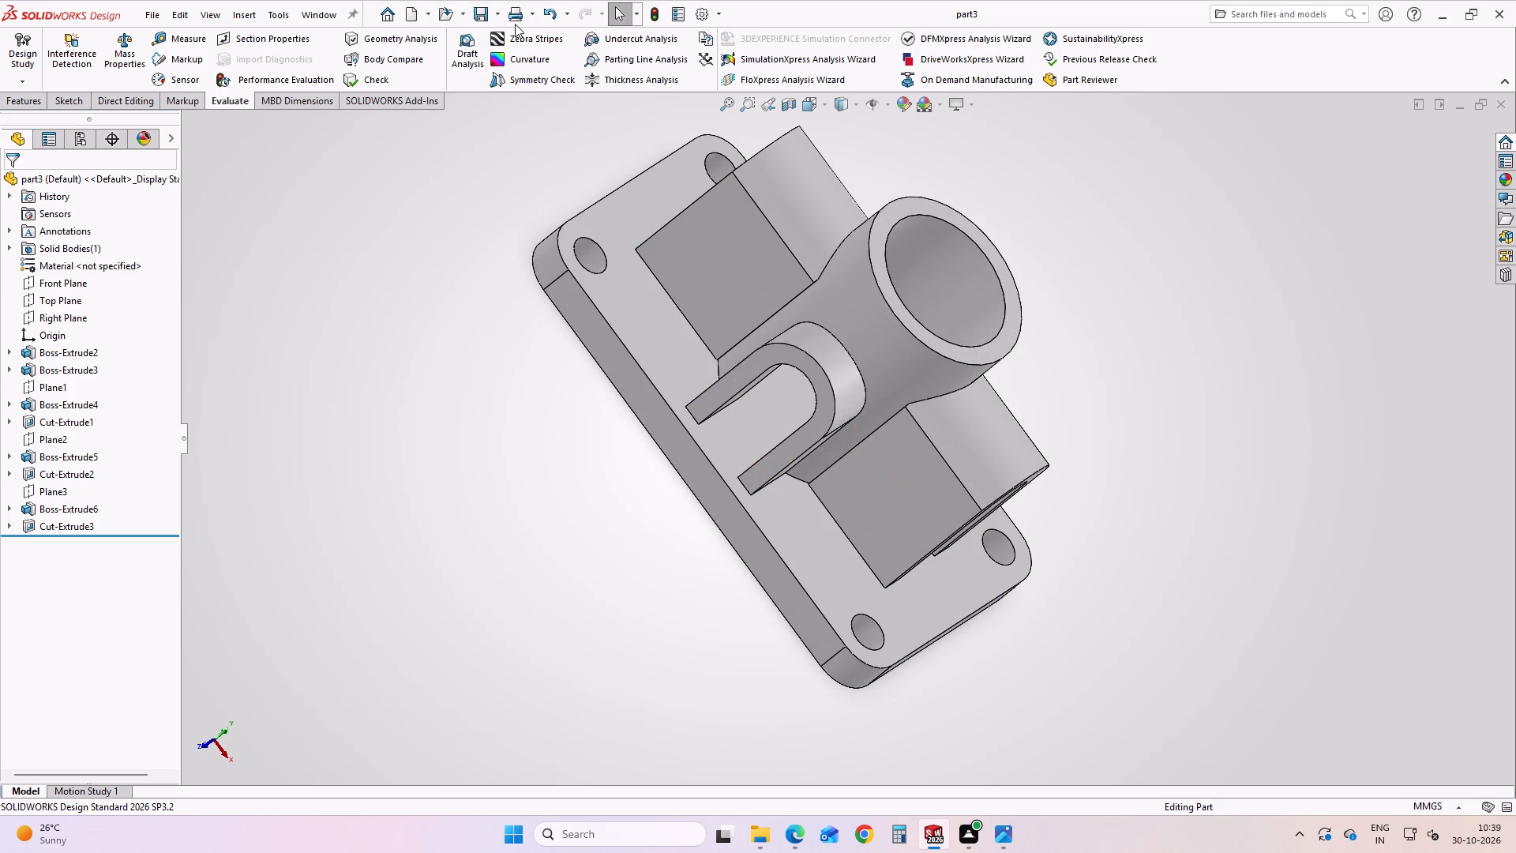
Export the bracket as a STEP AP203 file named part3 in the sai folder.
{"action": "left_click", "coordinate": [500, 15]}
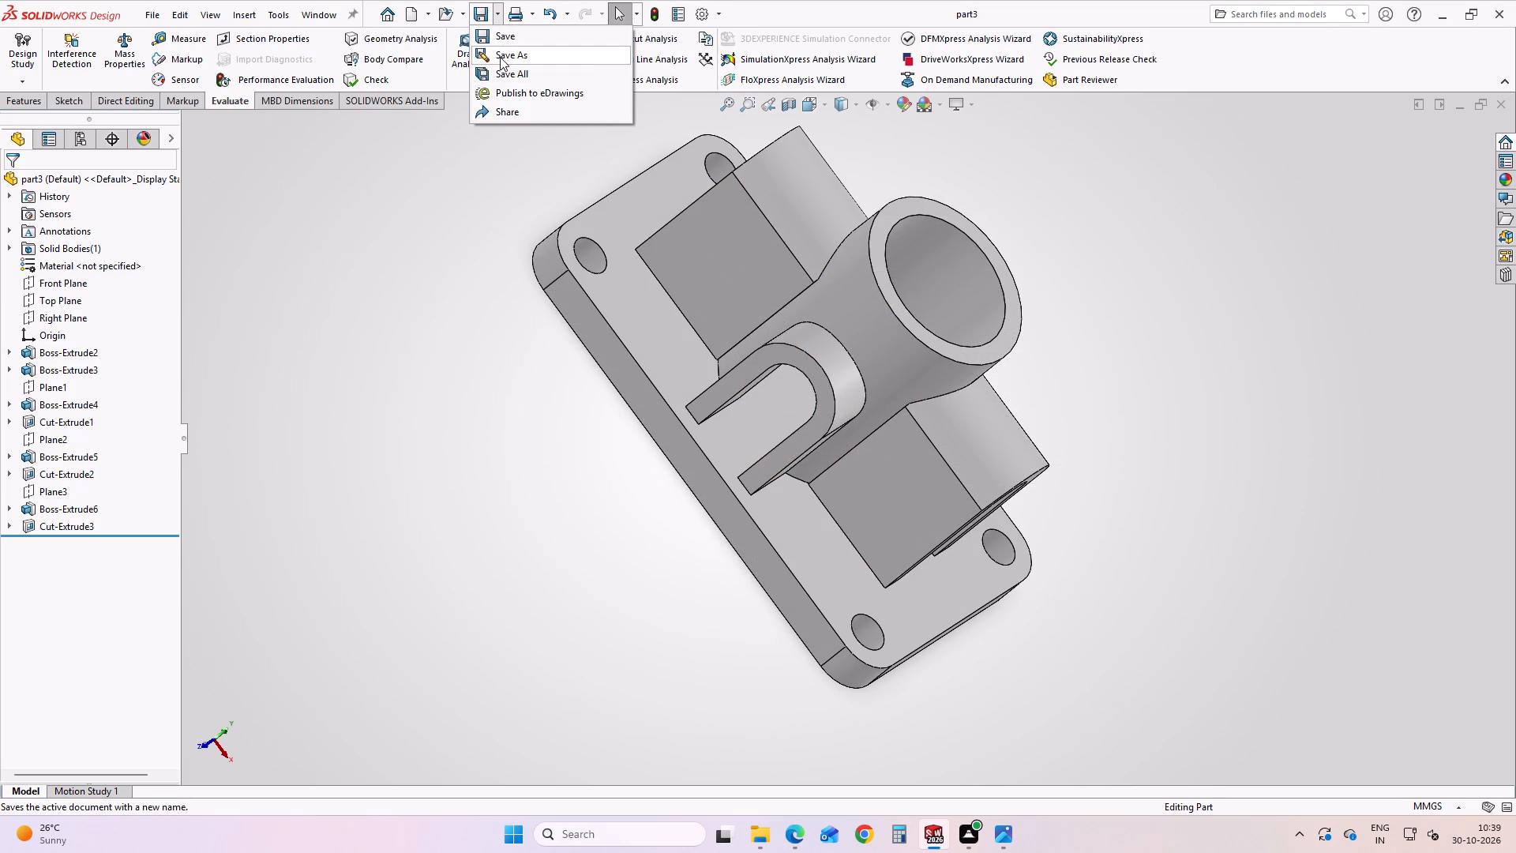
{"action": "left_click", "coordinate": [500, 57]}
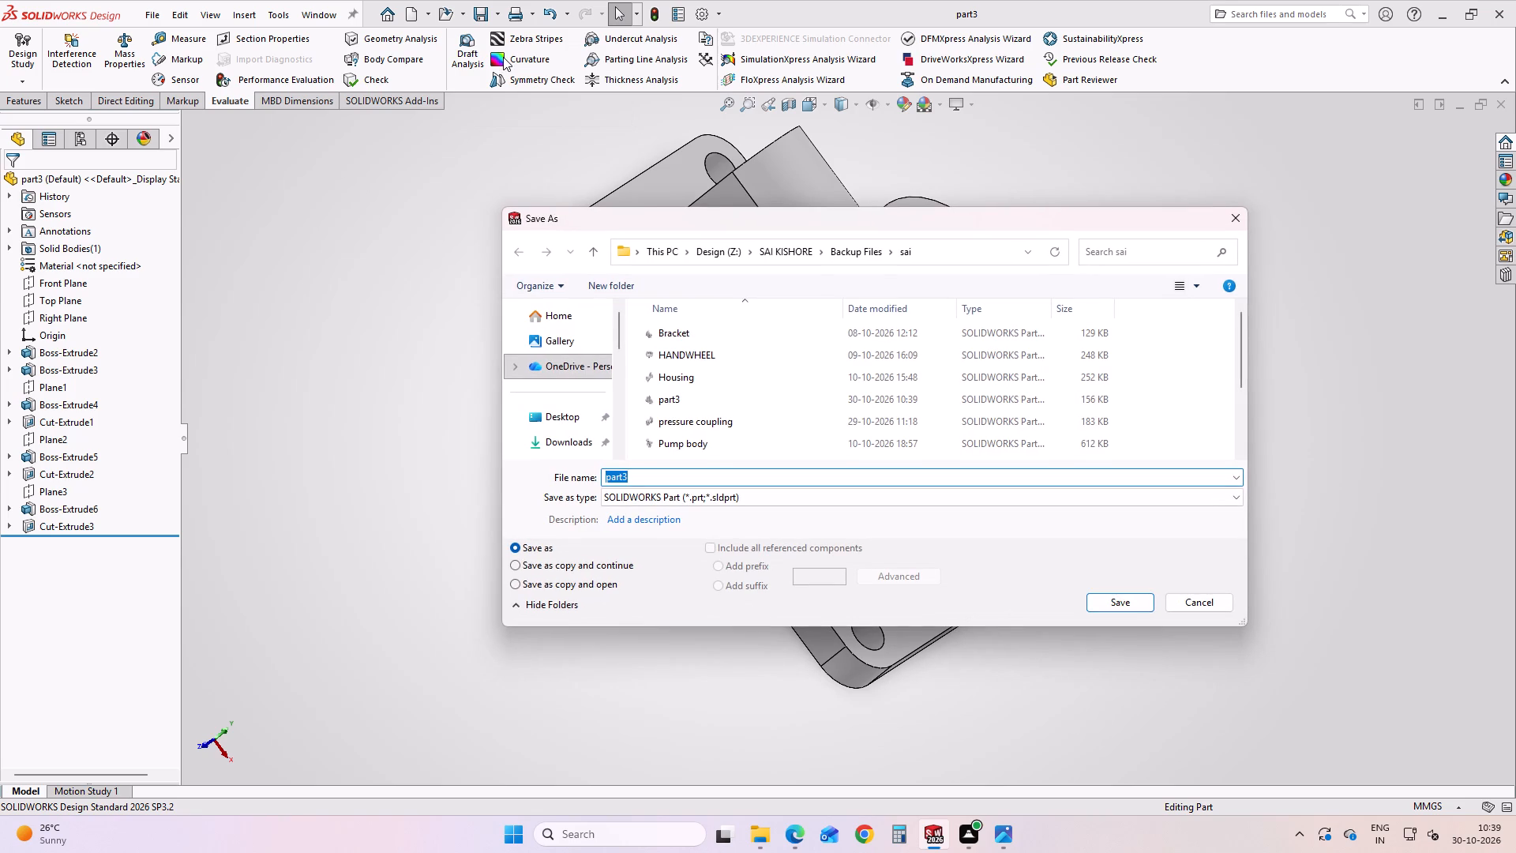
{"action": "left_click", "coordinate": [779, 499]}
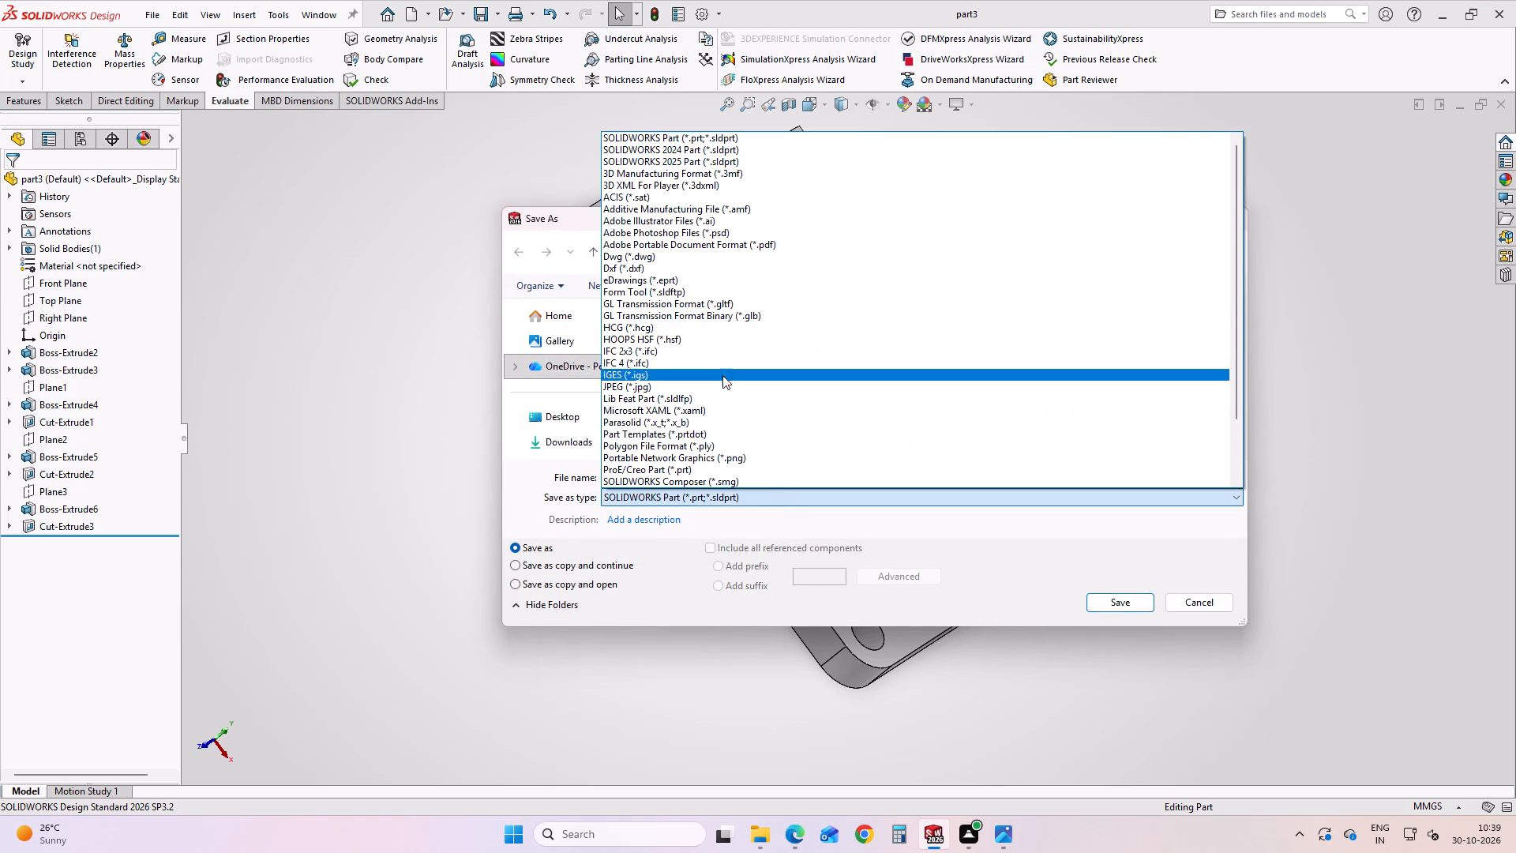
{"action": "scroll", "coordinate": [721, 363], "scroll_direction": "down", "scroll_amount": 4}
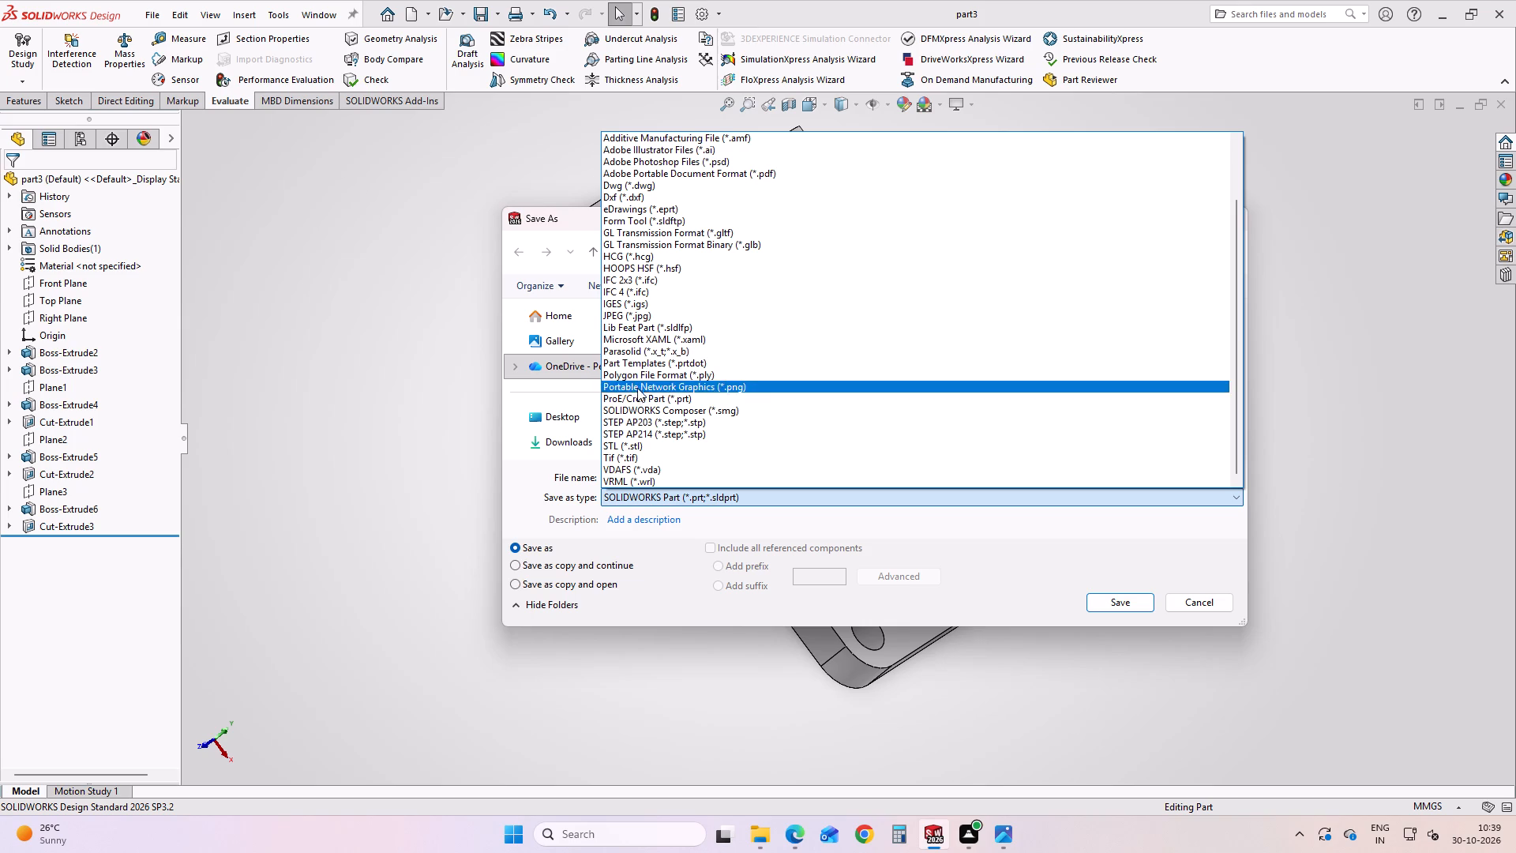
{"action": "left_click", "coordinate": [654, 418]}
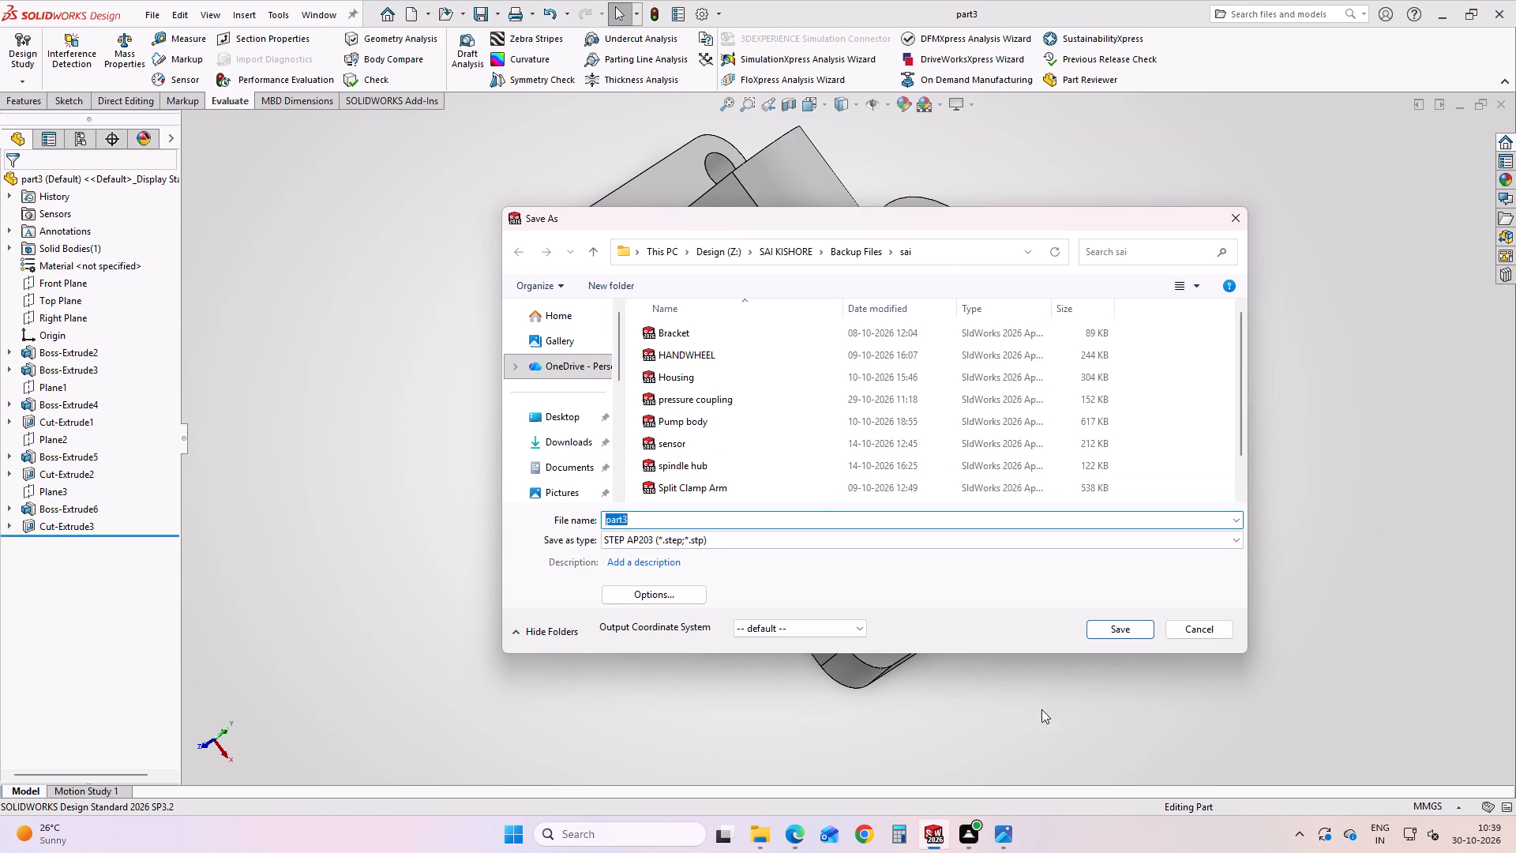
{"action": "left_click", "coordinate": [1098, 625]}
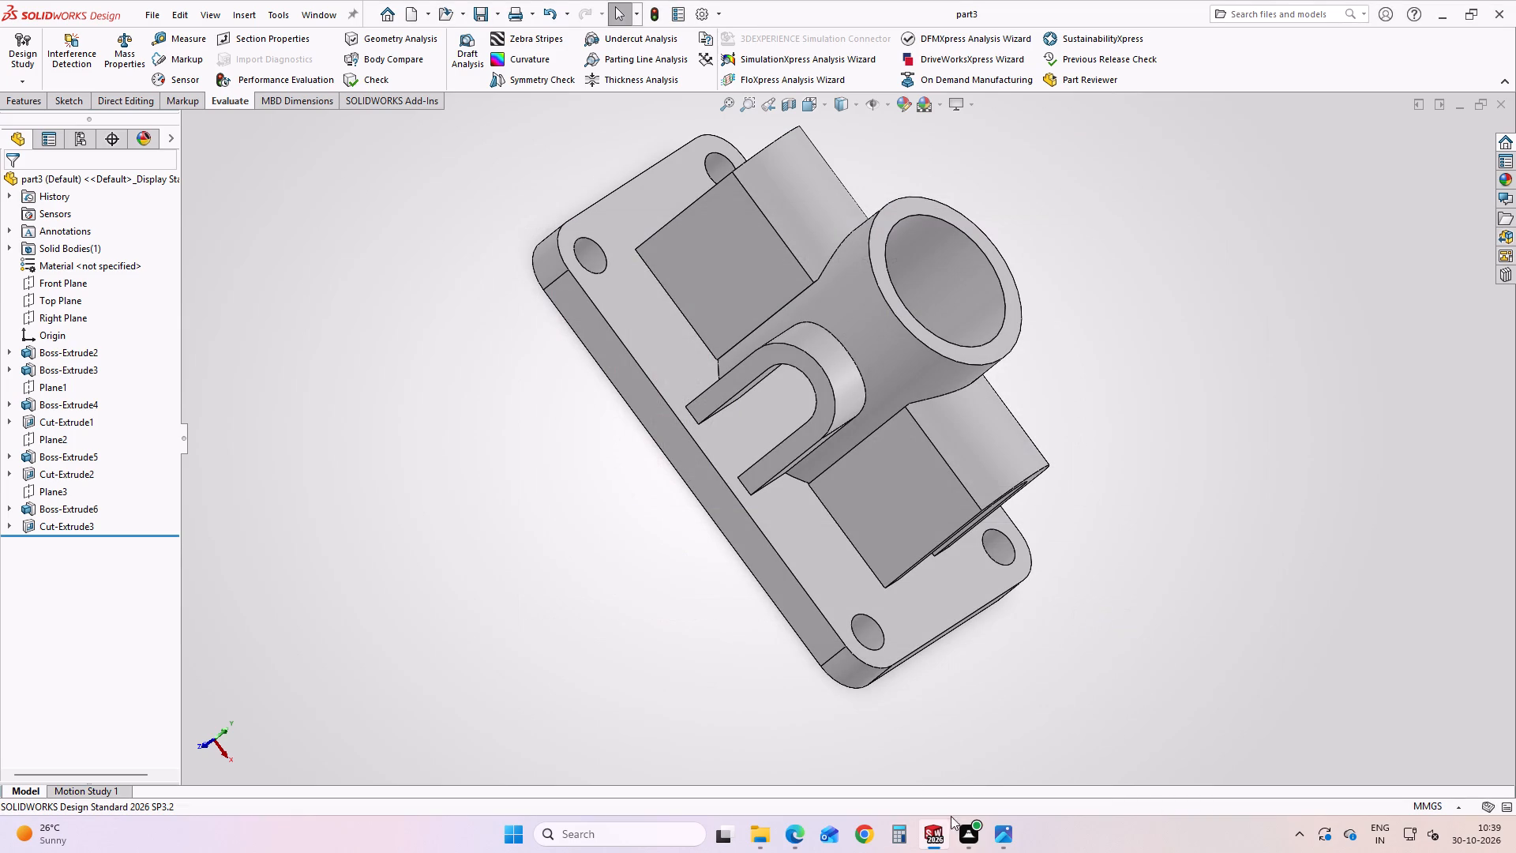
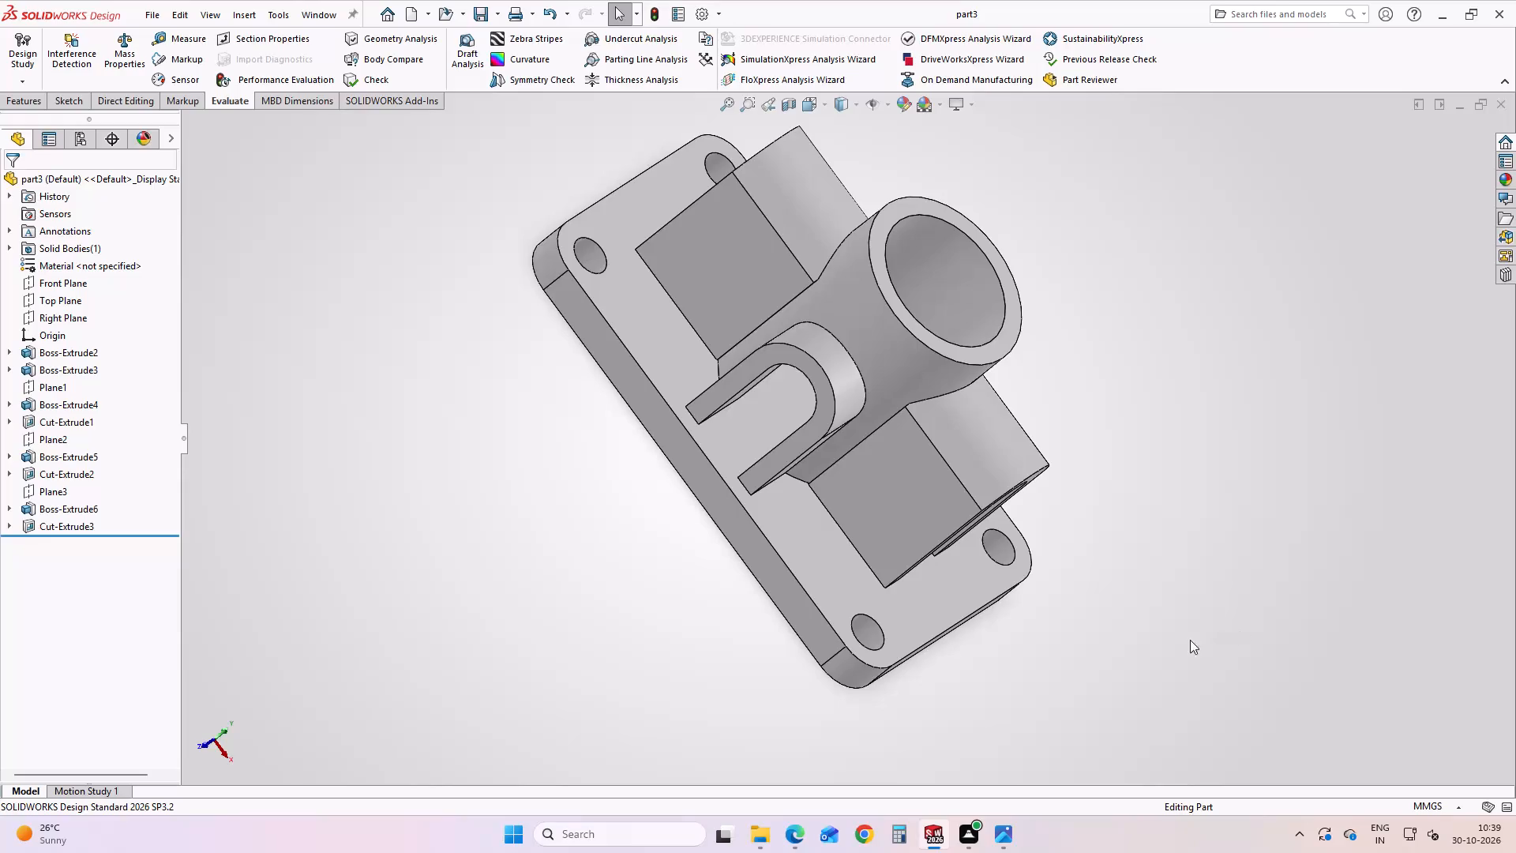
Save the finished bracket part once more under its current name.
{"action": "scroll", "coordinate": [1084, 604], "scroll_direction": "up", "scroll_amount": 1}
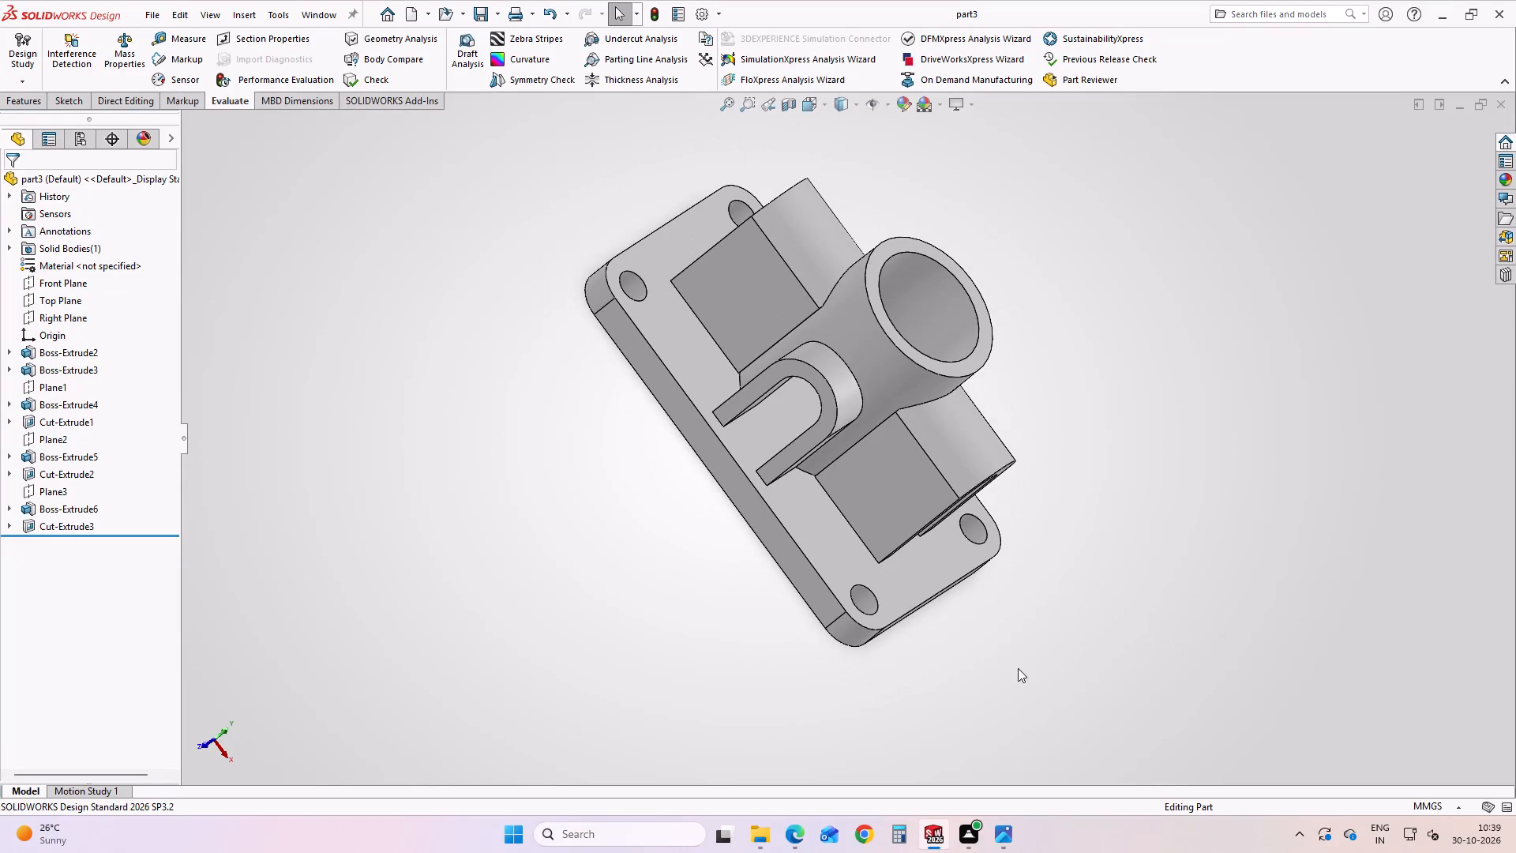
{"action": "left_click", "coordinate": [487, 17]}
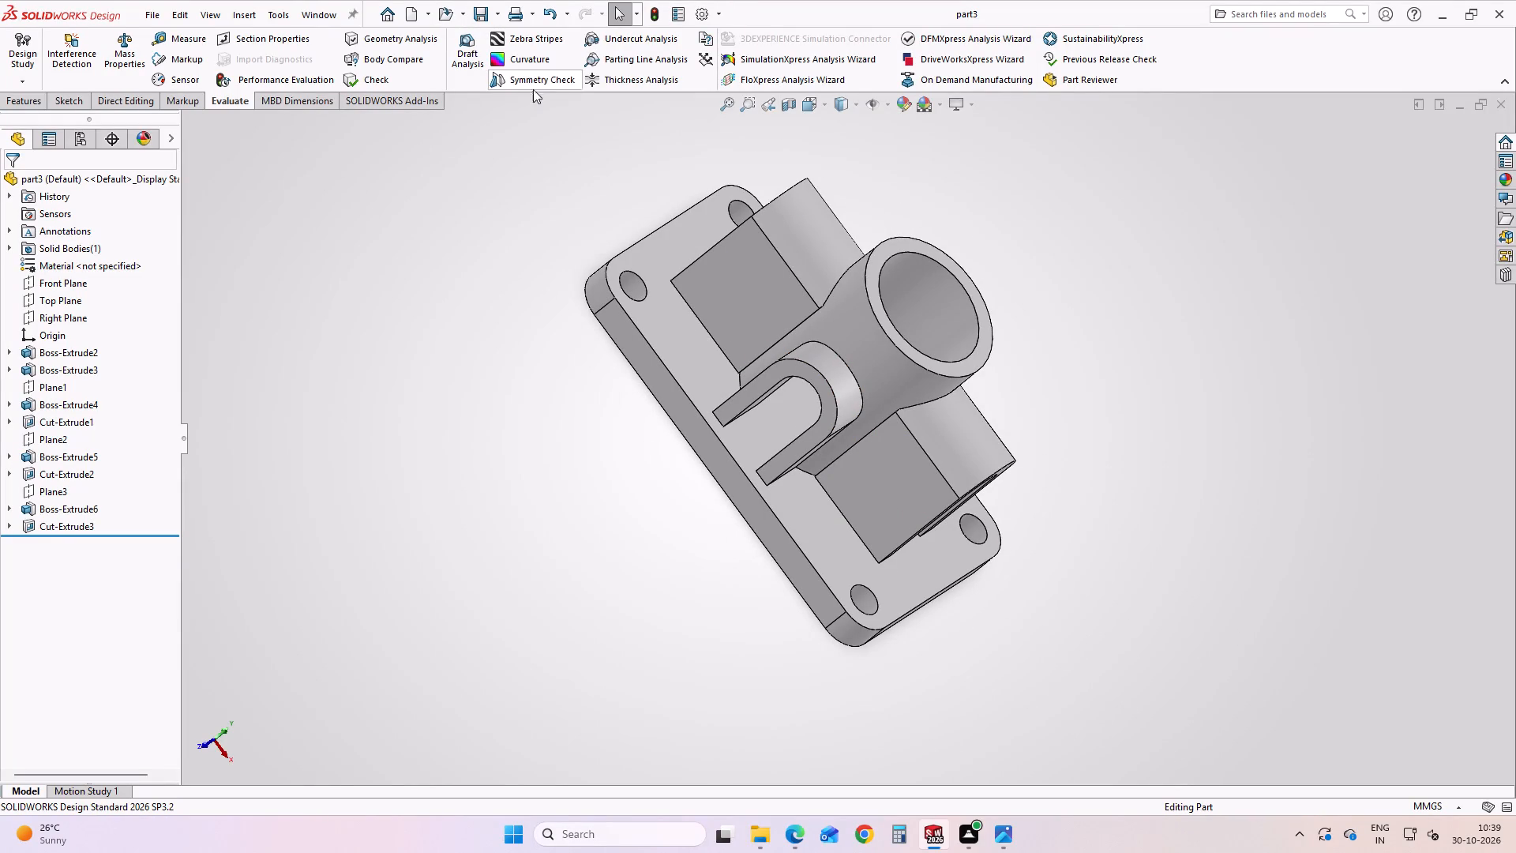